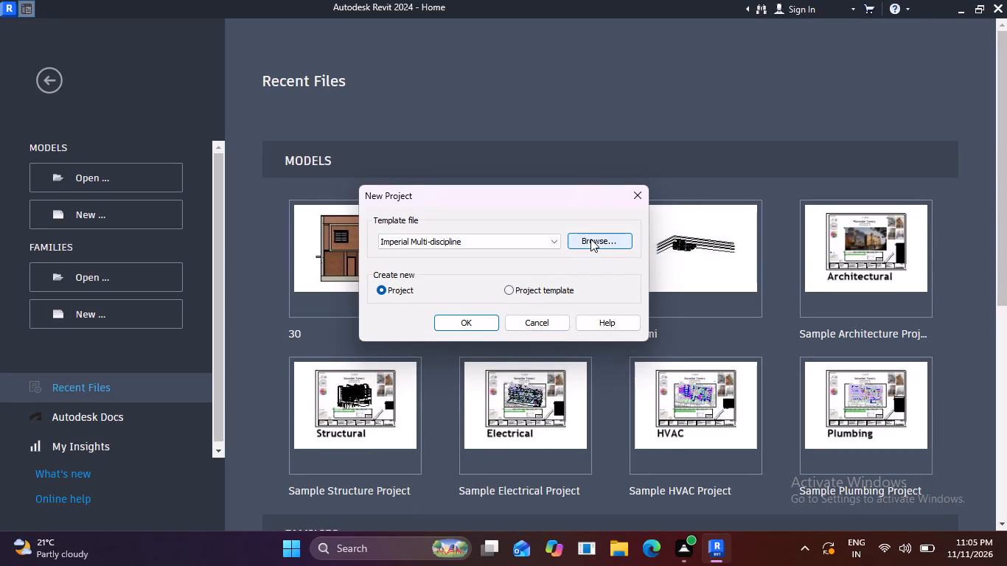
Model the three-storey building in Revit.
Create a new project from the default.rte template in the English-Imperial template folder.
{"action": "left_click", "coordinate": [544, 243]}
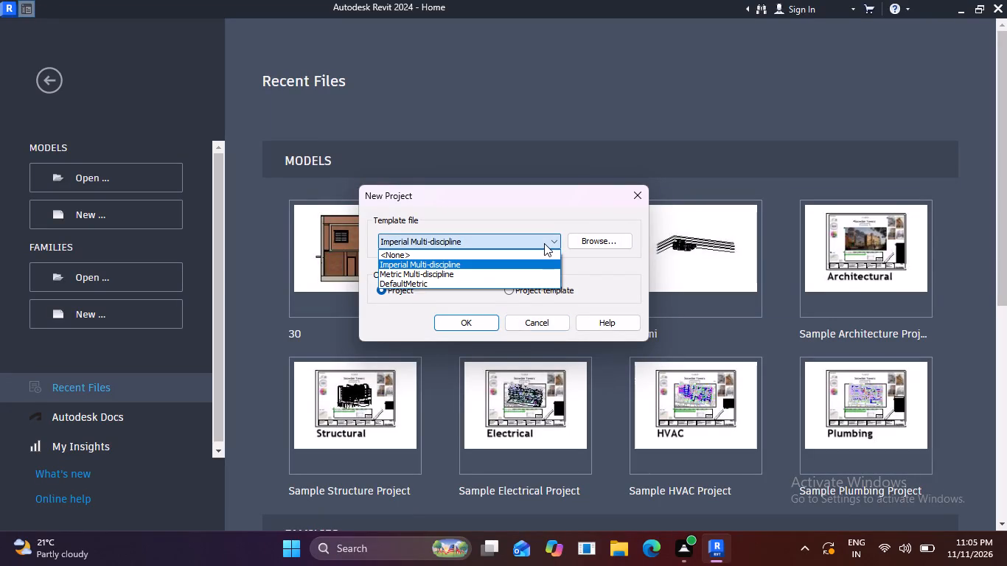
{"action": "left_click", "coordinate": [605, 239]}
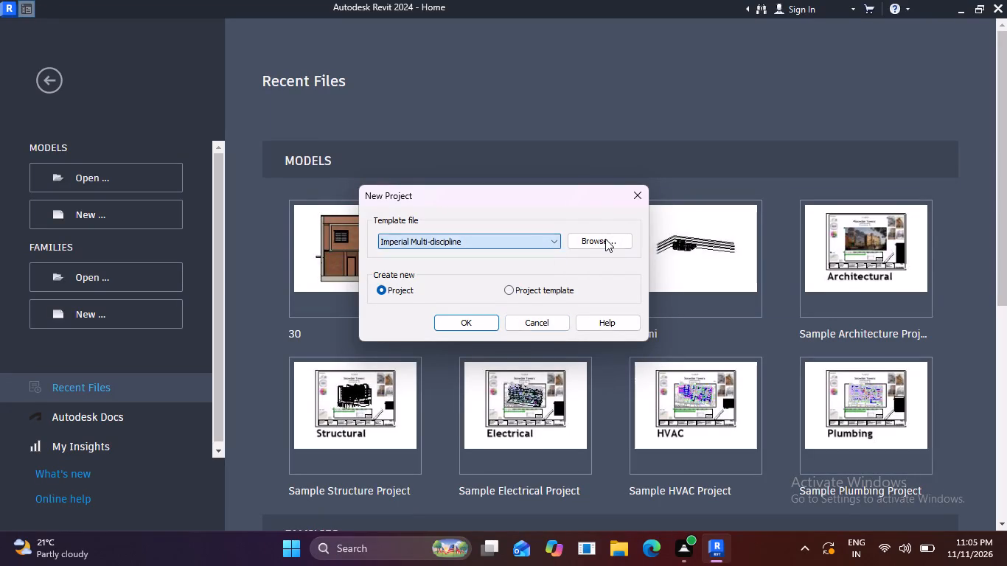
{"action": "left_click", "coordinate": [605, 239]}
{"action": "double_click", "coordinate": [605, 239]}
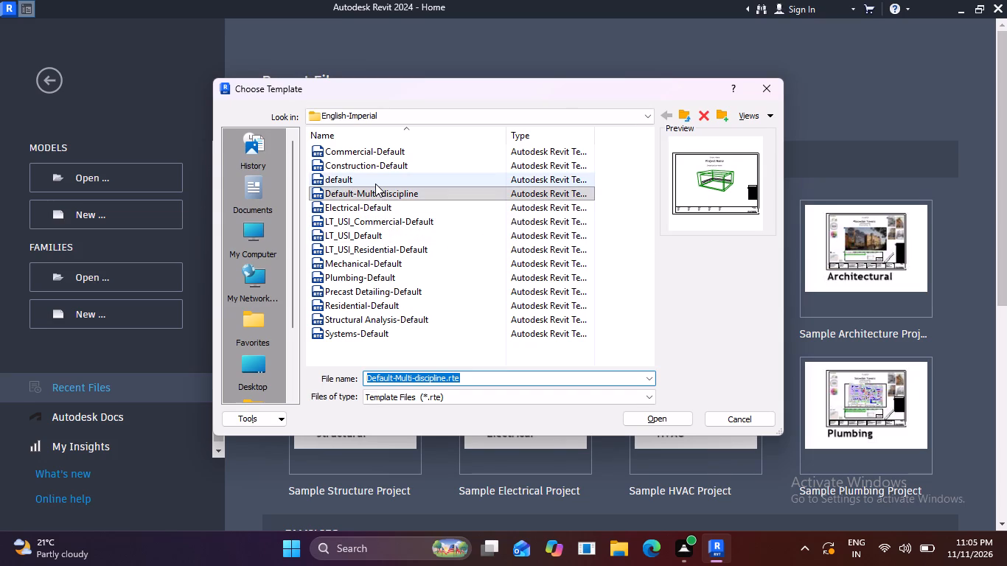
{"action": "left_click", "coordinate": [375, 184]}
{"action": "left_click", "coordinate": [664, 416]}
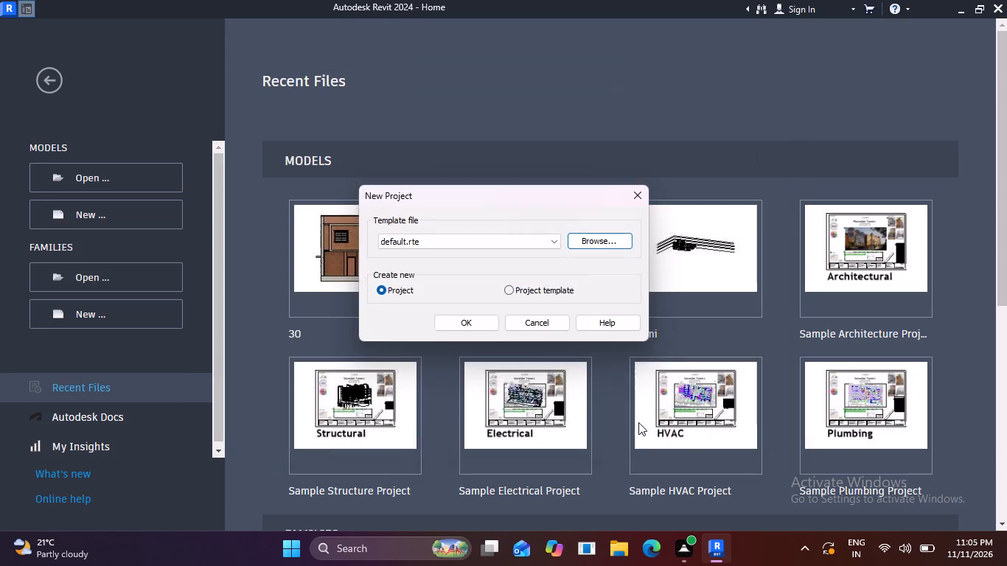
{"action": "left_click", "coordinate": [460, 319]}
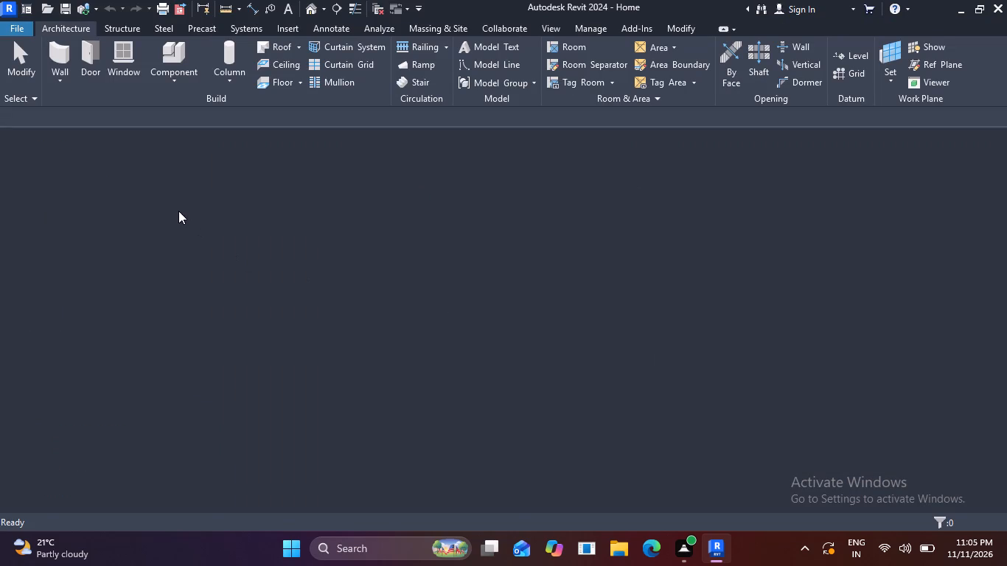
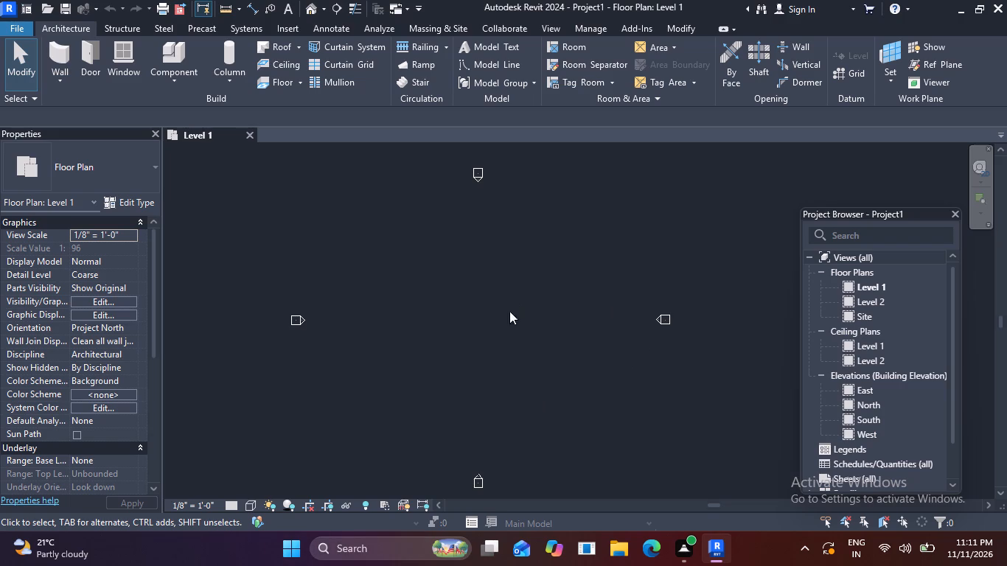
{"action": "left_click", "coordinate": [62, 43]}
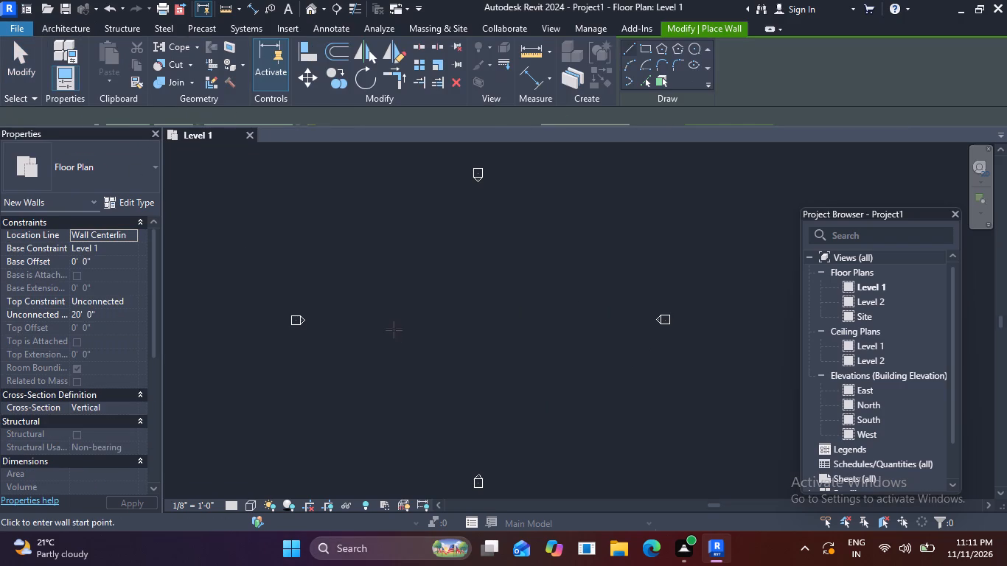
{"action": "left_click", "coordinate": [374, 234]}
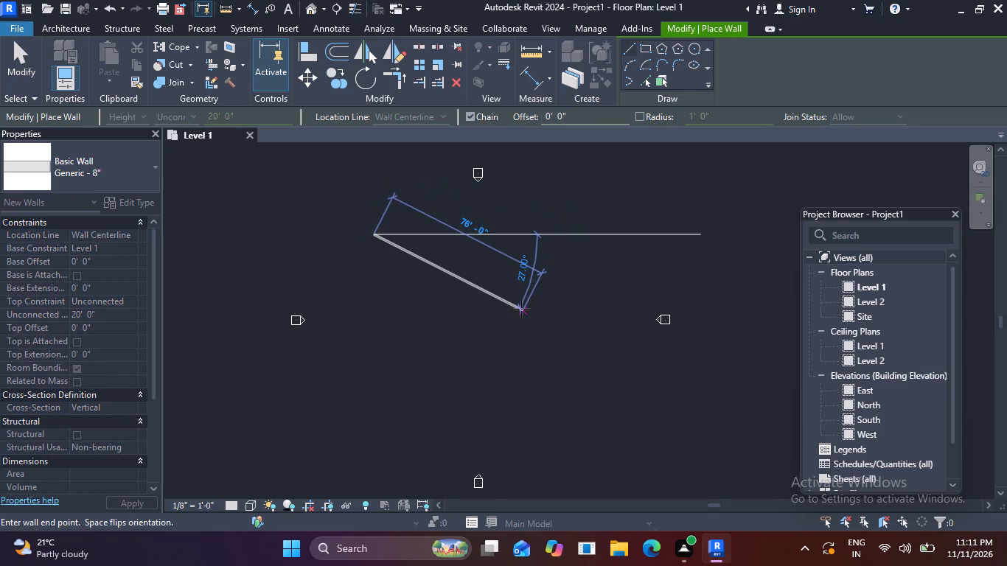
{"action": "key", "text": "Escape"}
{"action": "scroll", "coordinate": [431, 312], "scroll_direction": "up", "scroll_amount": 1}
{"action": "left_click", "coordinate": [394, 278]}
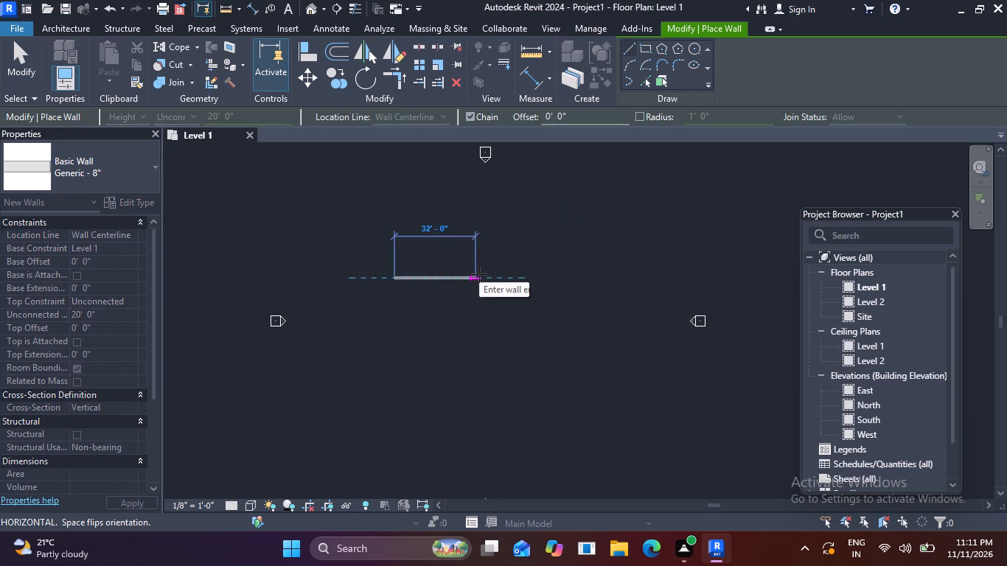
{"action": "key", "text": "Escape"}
Duplicate the Generic - 8" basic wall type under the name wall 9".
{"action": "left_click", "coordinate": [83, 26]}
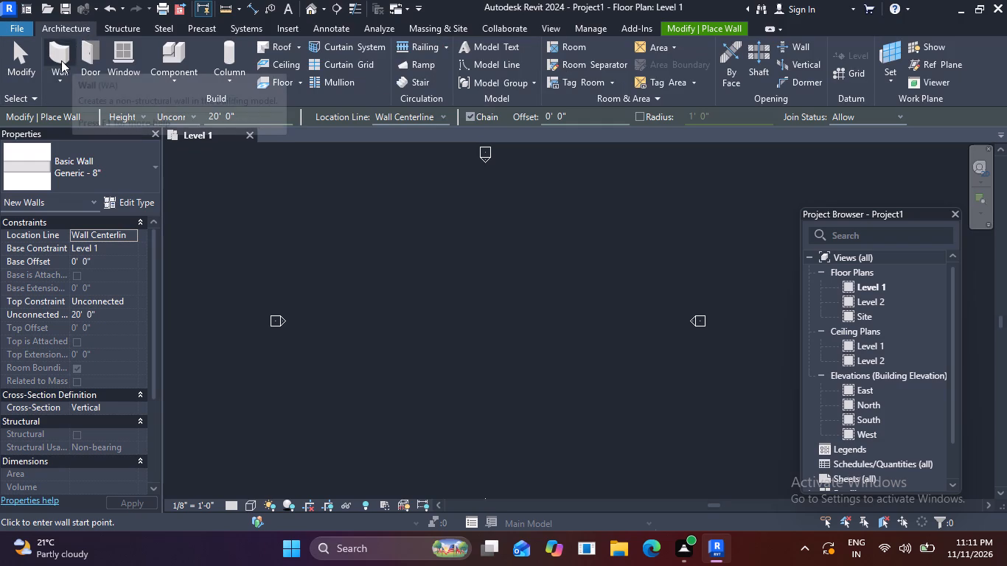
{"action": "left_click", "coordinate": [61, 60]}
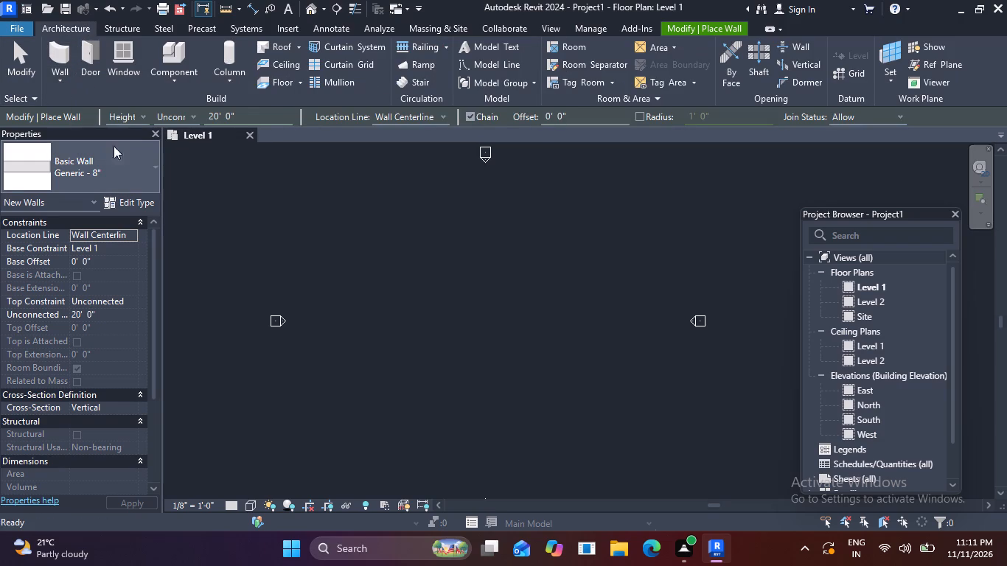
{"action": "left_click", "coordinate": [127, 199]}
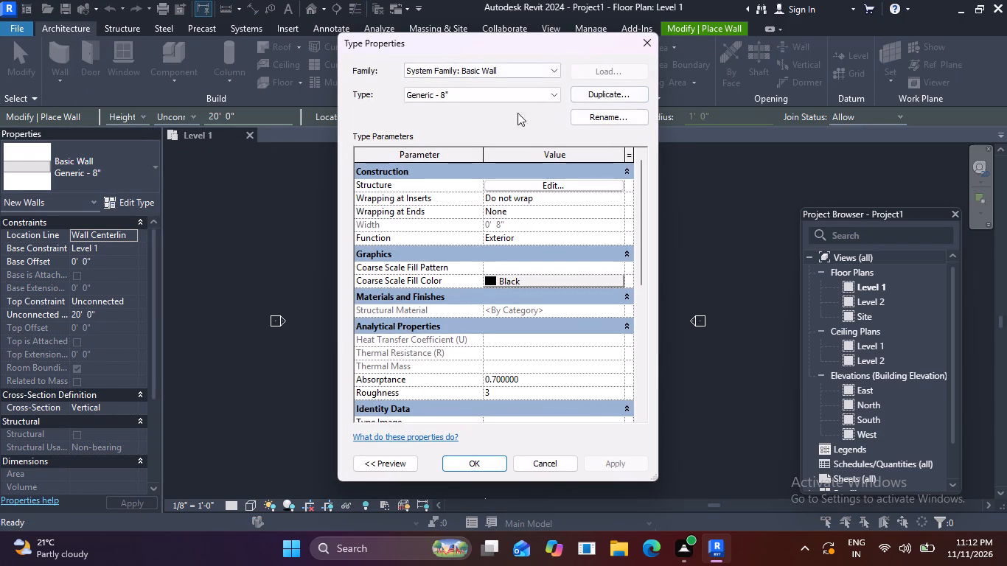
{"action": "left_click", "coordinate": [607, 97]}
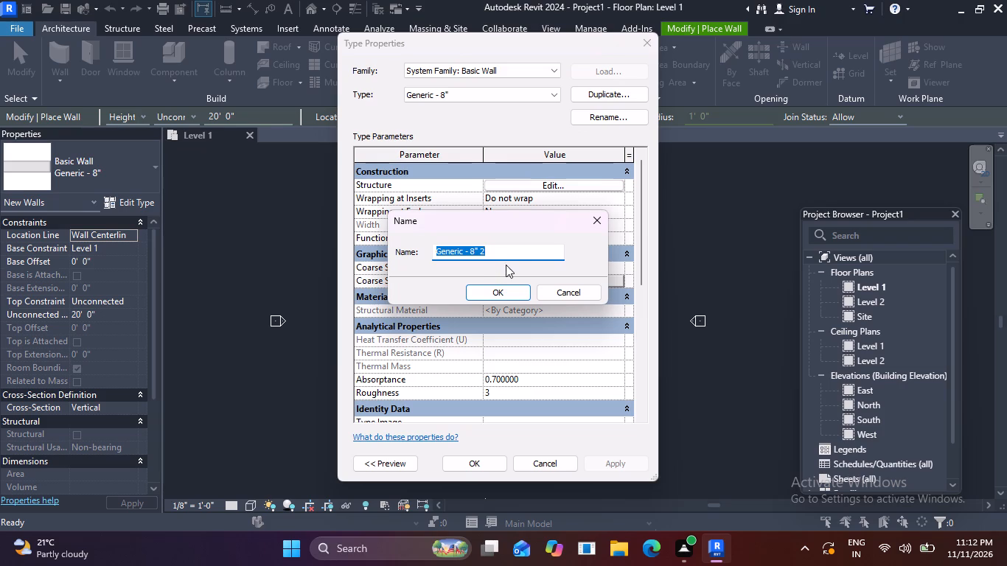
{"action": "key", "text": "BackSpace"}
{"action": "type", "text": "wall"}
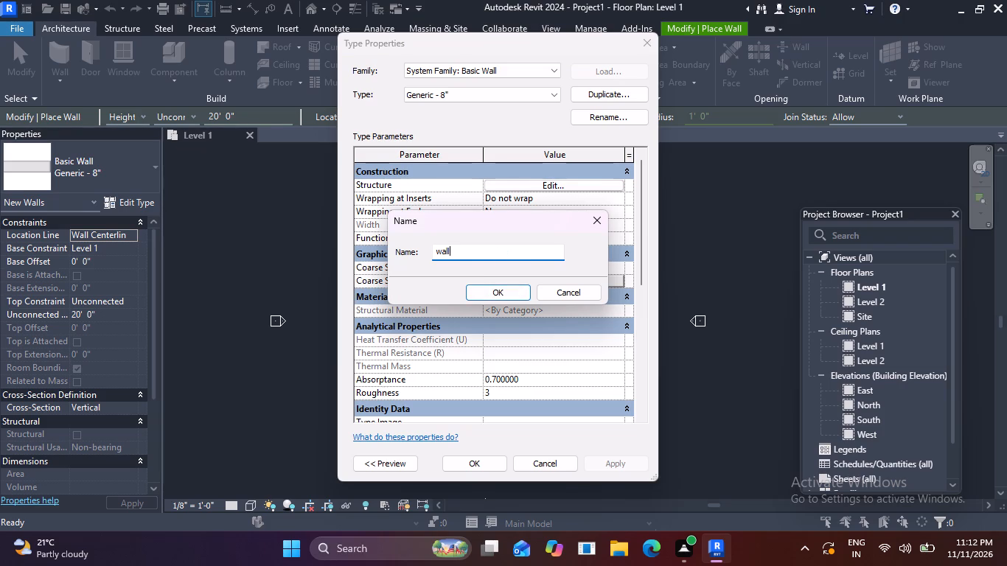
{"action": "key", "text": "space"}
{"action": "type", "text": "9"}
{"action": "key", "text": "shift+quotedbl"}
{"action": "left_click", "coordinate": [493, 293]}
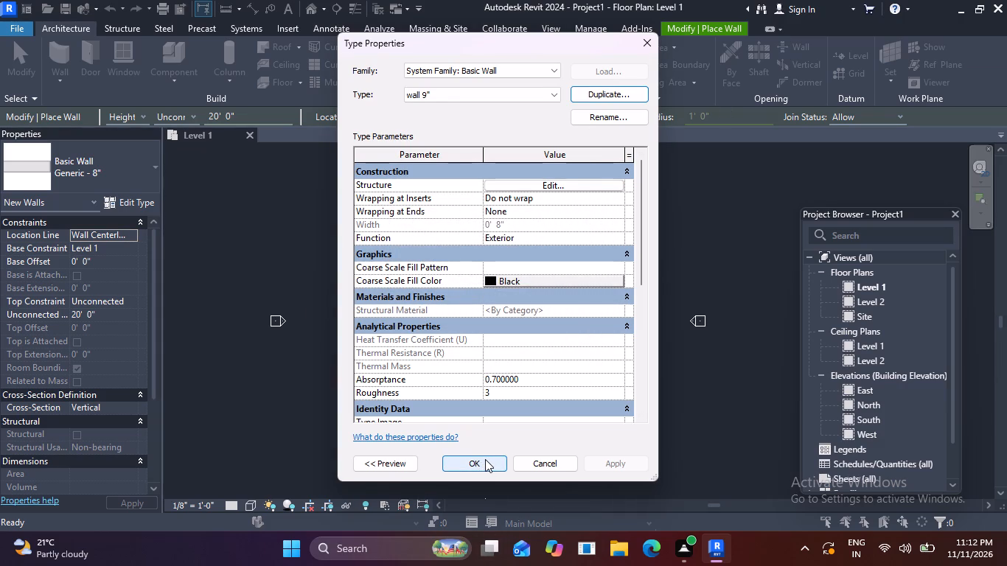
Set the structure layer thickness of the wall 9" type to 9" and accept the type properties.
{"action": "left_click", "coordinate": [558, 184]}
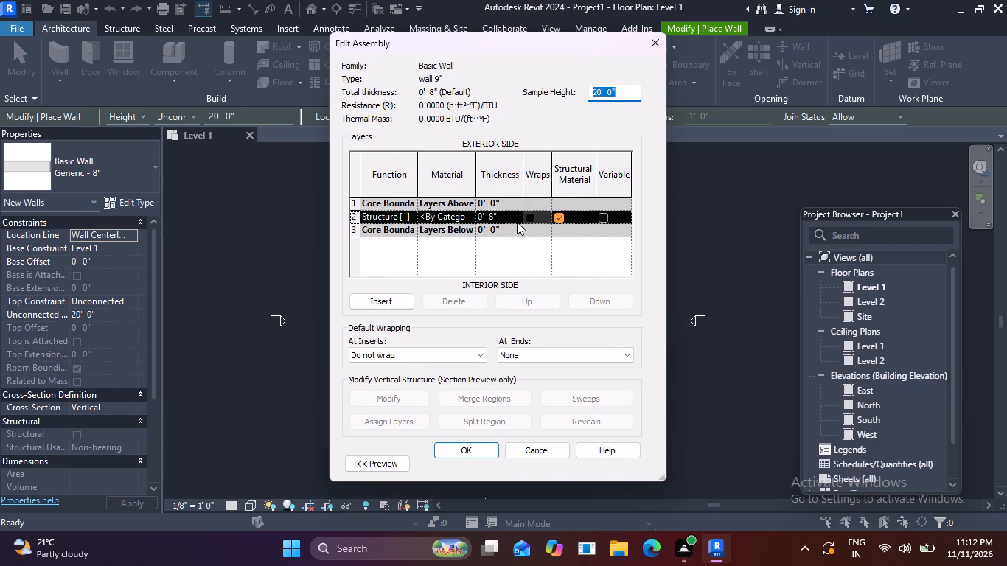
{"action": "left_click", "coordinate": [514, 218]}
{"action": "key", "text": "BackSpace"}
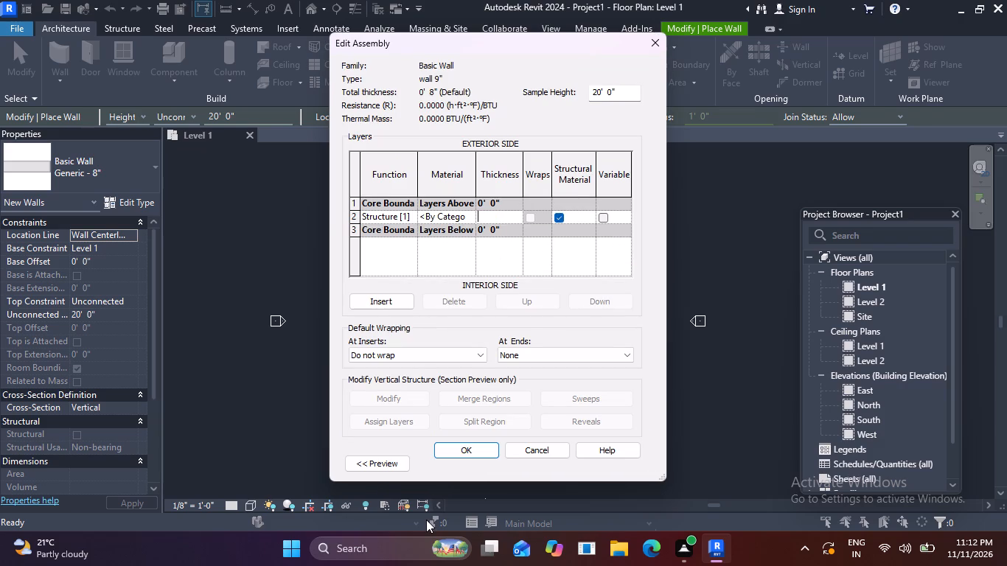
{"action": "key", "text": "9"}
{"action": "key", "text": "shift+quotedbl"}
{"action": "key", "text": "Return"}
{"action": "left_click", "coordinate": [469, 453]}
{"action": "left_click", "coordinate": [478, 463]}
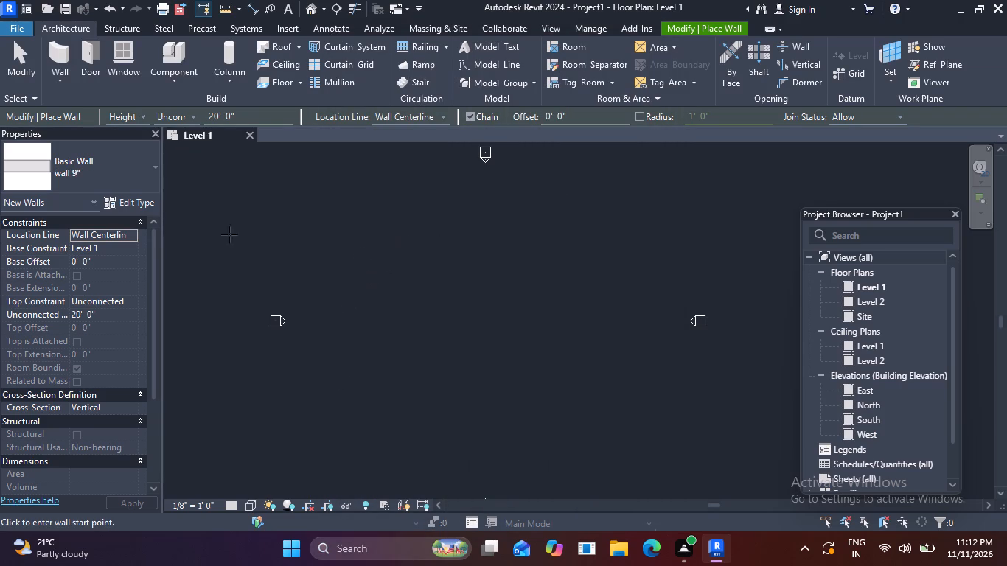
Duplicate the wall 9" type under the name wall 4.5".
{"action": "left_click", "coordinate": [133, 201]}
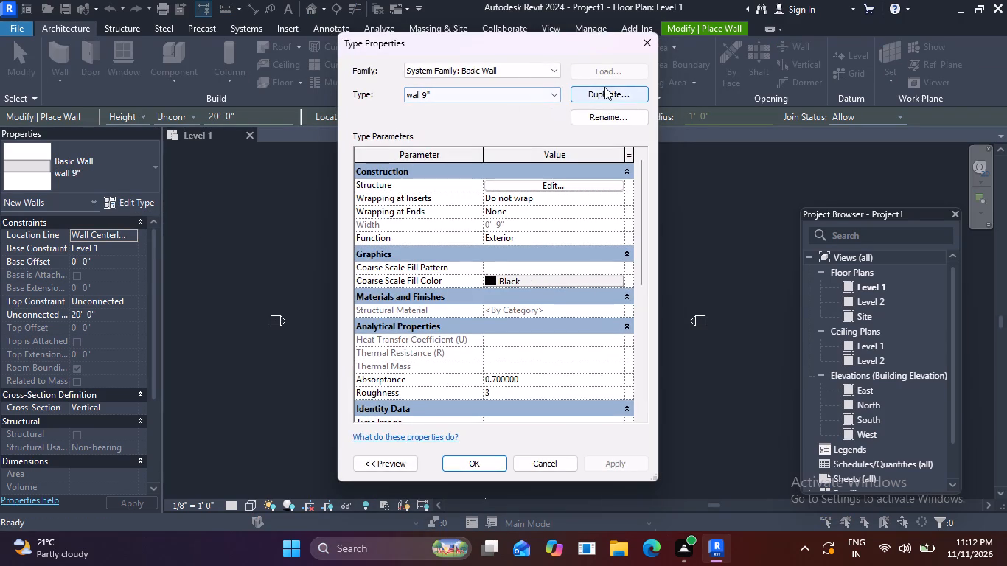
{"action": "left_click", "coordinate": [609, 90]}
{"action": "left_click", "coordinate": [497, 256]}
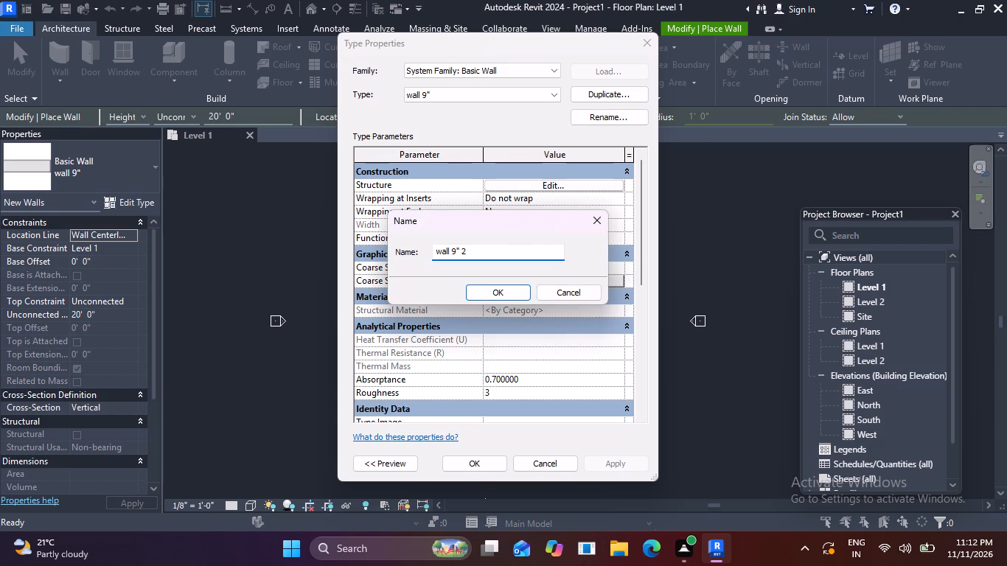
{"action": "key", "text": "BackSpace"}
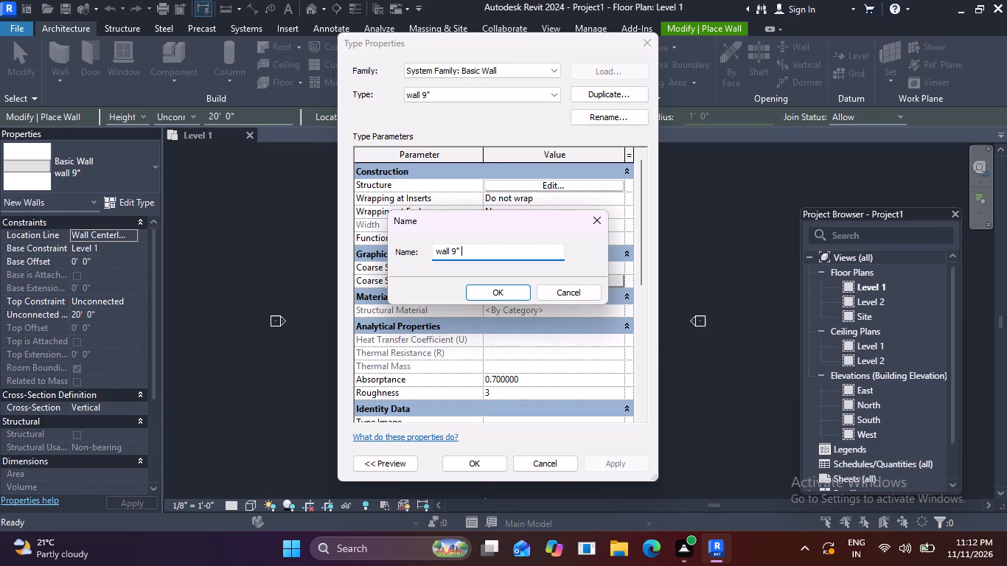
{"action": "key", "text": "BackSpace"}
{"action": "key", "text": "BackSpace"}
{"action": "key", "text": "BackSpace"}
{"action": "key", "text": "4"}
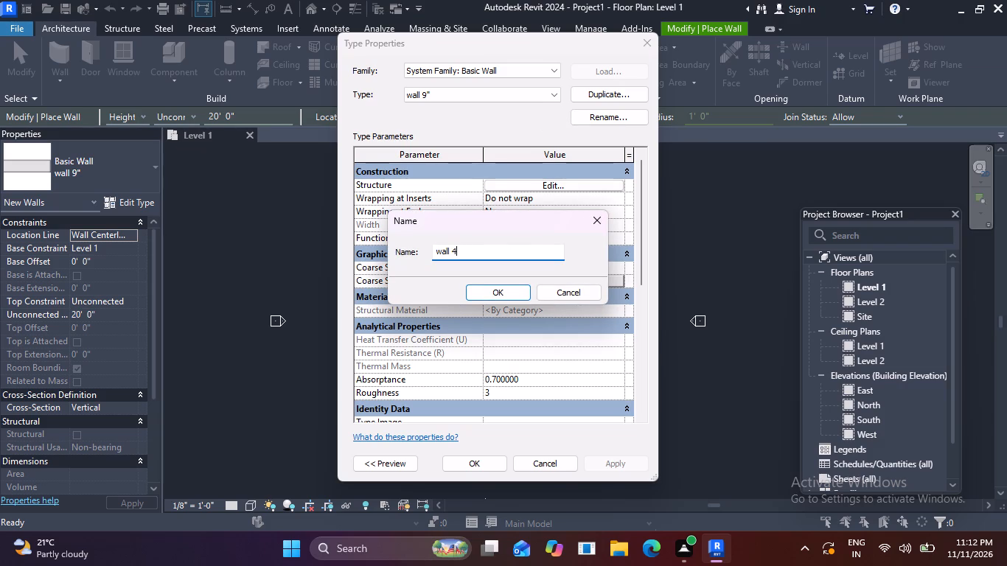
{"action": "key", "text": "shift+quotedbl"}
{"action": "key", "text": "BackSpace"}
{"action": "type", "text": ".5\""}
{"action": "left_click", "coordinate": [498, 290]}
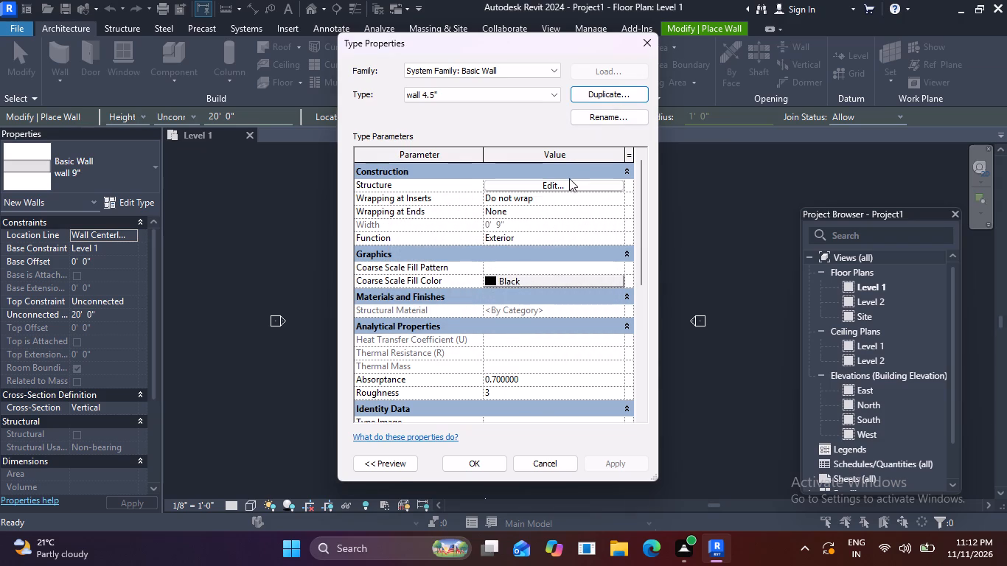
Set the structure layer thickness of the wall 4.5" type to 4.5" and accept the type properties.
{"action": "left_click", "coordinate": [568, 182]}
{"action": "left_click", "coordinate": [504, 216]}
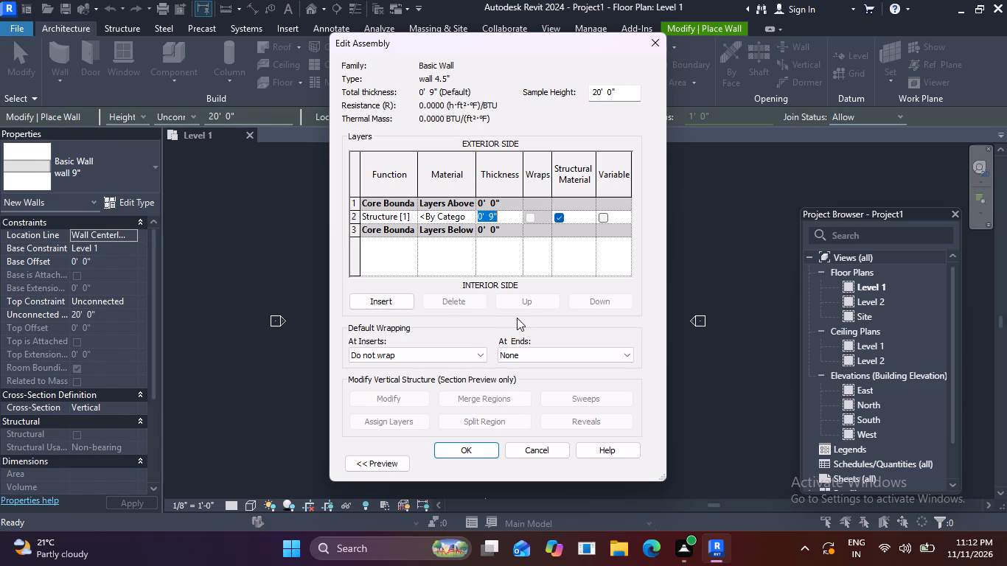
{"action": "key", "text": "BackSpace"}
{"action": "type", "text": "4'5"}
{"action": "key", "text": "shift+quotedbl"}
{"action": "key", "text": "BackSpace"}
{"action": "key", "text": "BackSpace"}
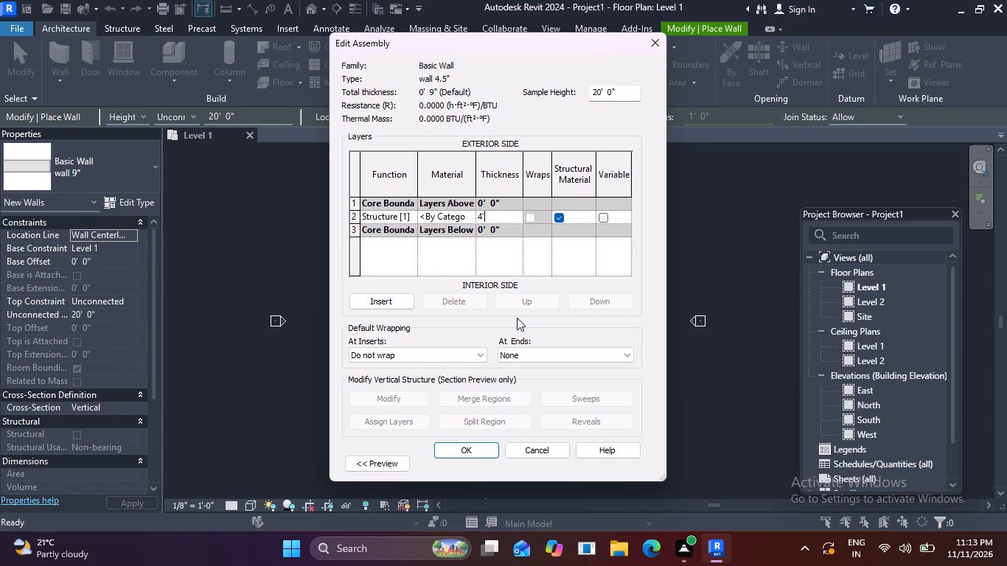
{"action": "key", "text": "BackSpace"}
{"action": "key", "text": "BackSpace"}
{"action": "key", "text": "4"}
{"action": "key", "text": "period"}
{"action": "type", "text": "5\""}
{"action": "key", "text": "Return"}
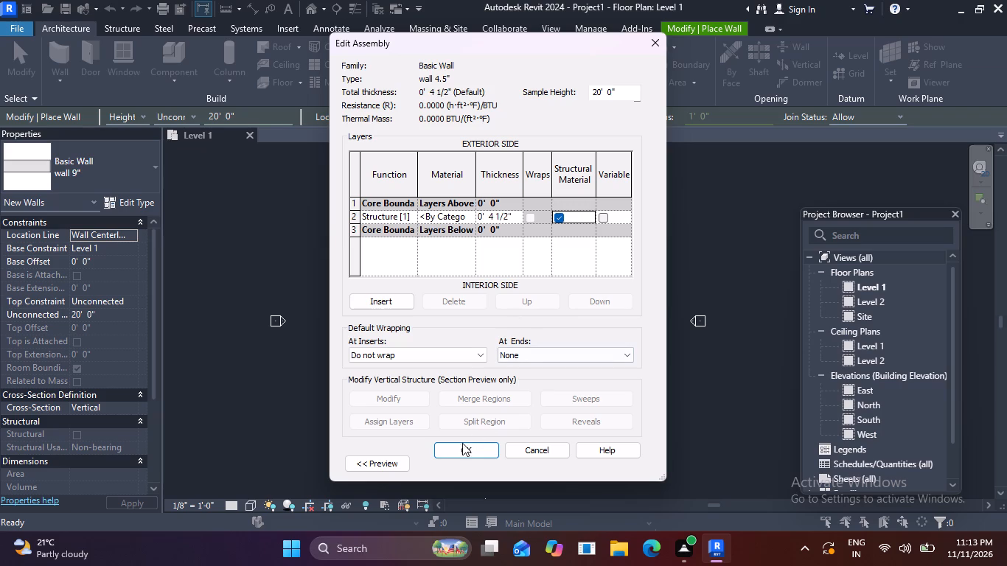
{"action": "left_click", "coordinate": [455, 448]}
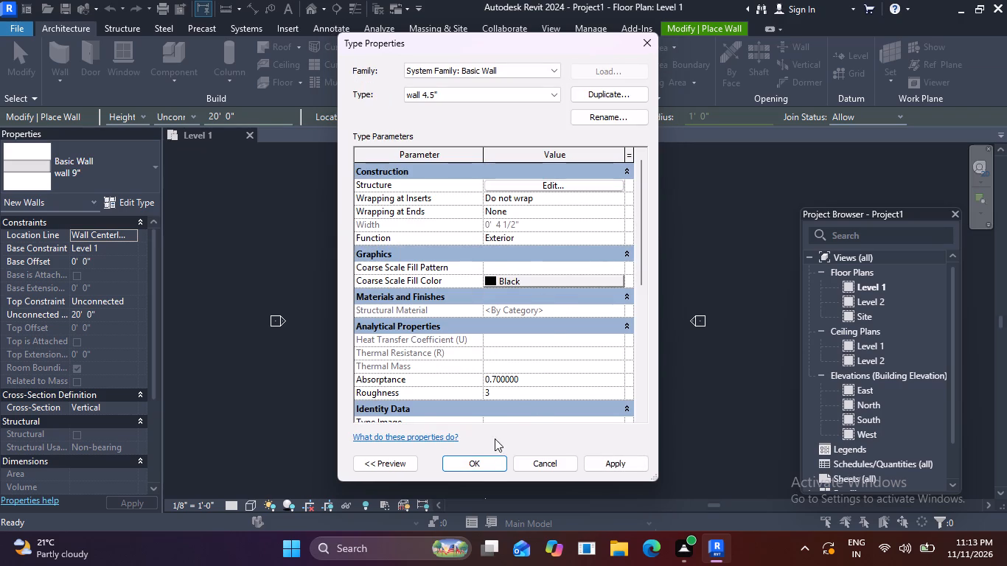
{"action": "left_click", "coordinate": [480, 461]}
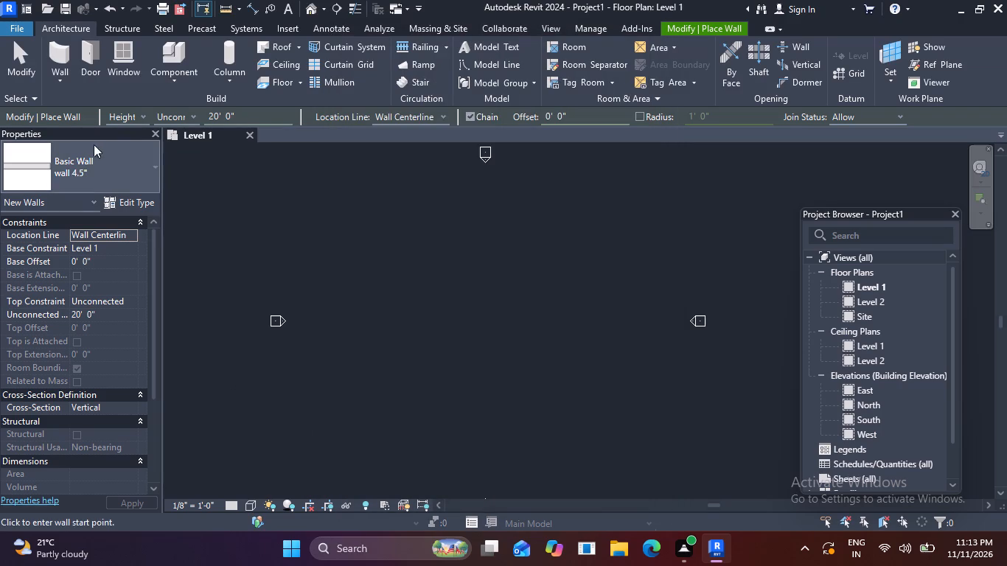
Draw an 11' horizontal wall of type wall 9" on Level 1, in the upper area between the elevation markers.
{"action": "left_click", "coordinate": [156, 169]}
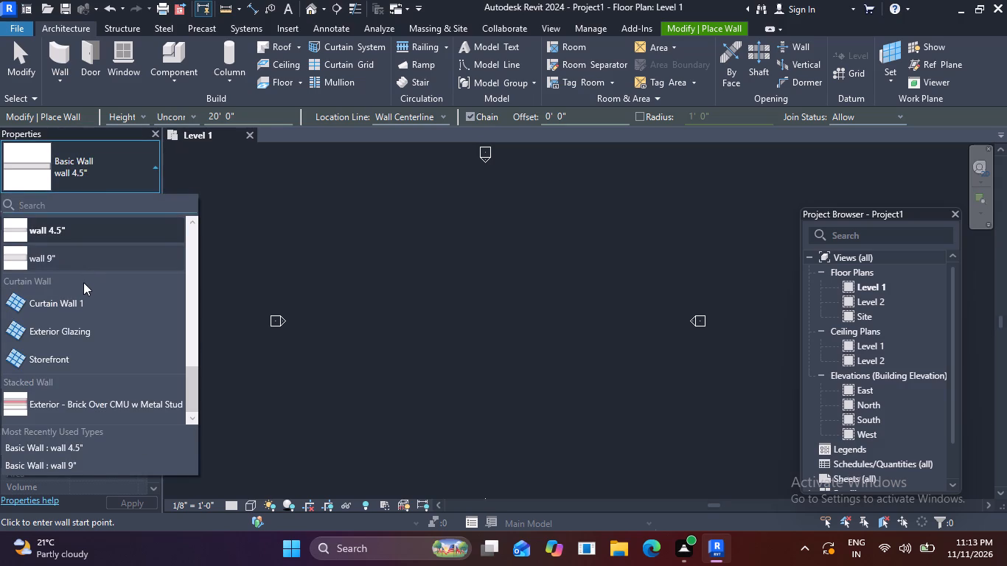
{"action": "left_click", "coordinate": [89, 256]}
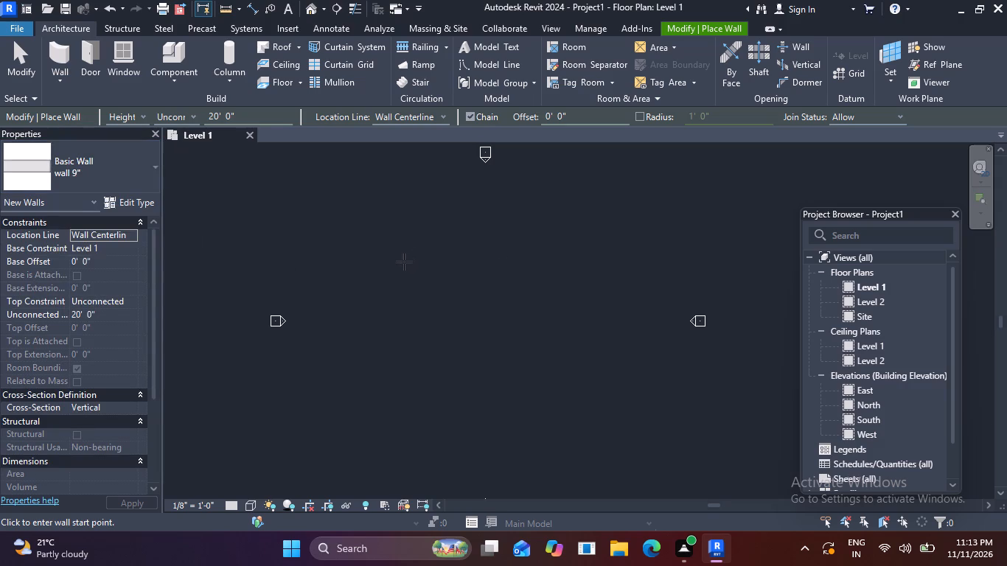
{"action": "left_click", "coordinate": [394, 251]}
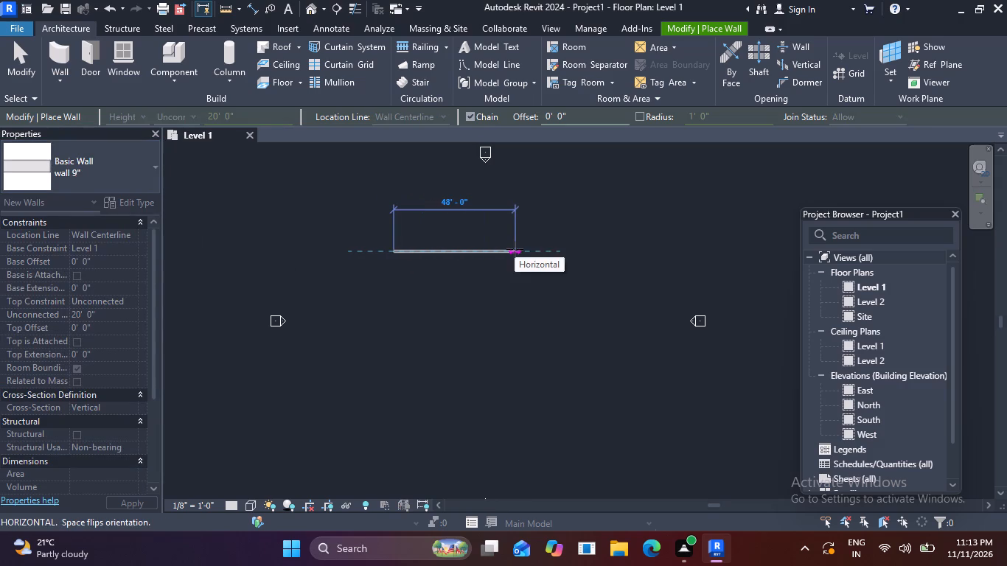
{"action": "scroll", "coordinate": [515, 249], "scroll_direction": "up", "scroll_amount": 3}
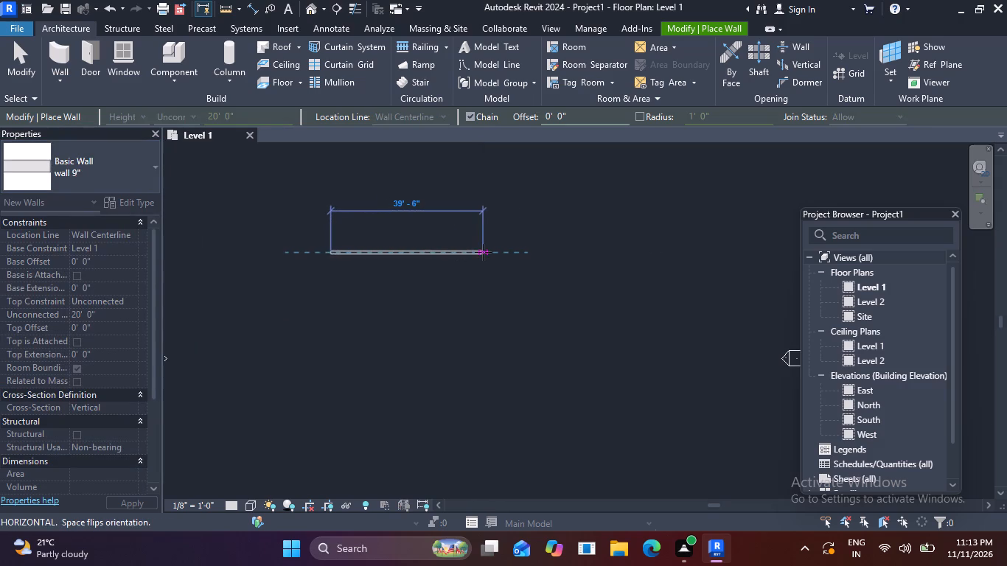
{"action": "scroll", "coordinate": [470, 249], "scroll_direction": "up", "scroll_amount": 3}
{"action": "middle_click_drag", "start_coordinate": [470, 249], "coordinate": [596, 241]}
{"action": "scroll", "coordinate": [513, 226], "scroll_direction": "up", "scroll_amount": 4}
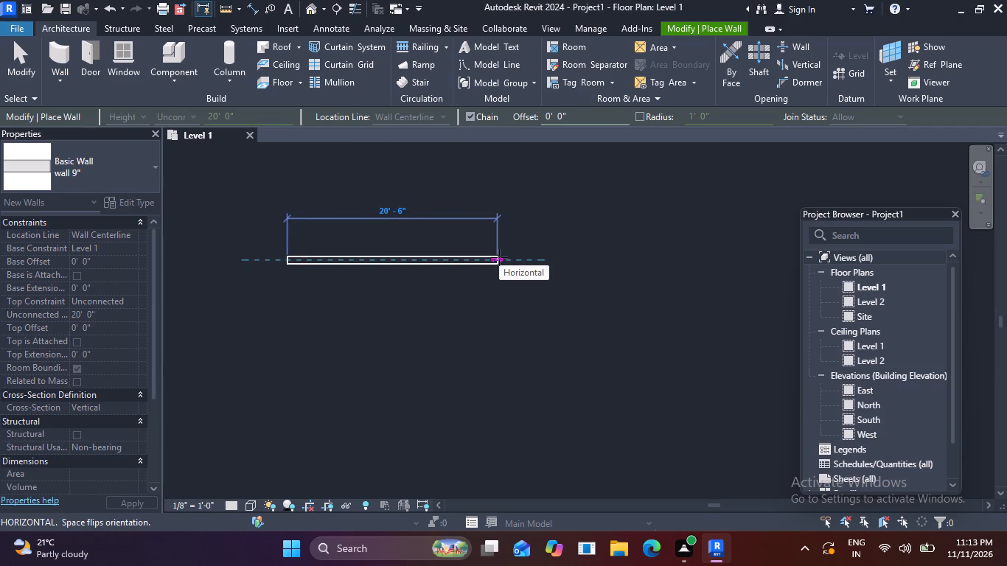
{"action": "type", "text": "11"}
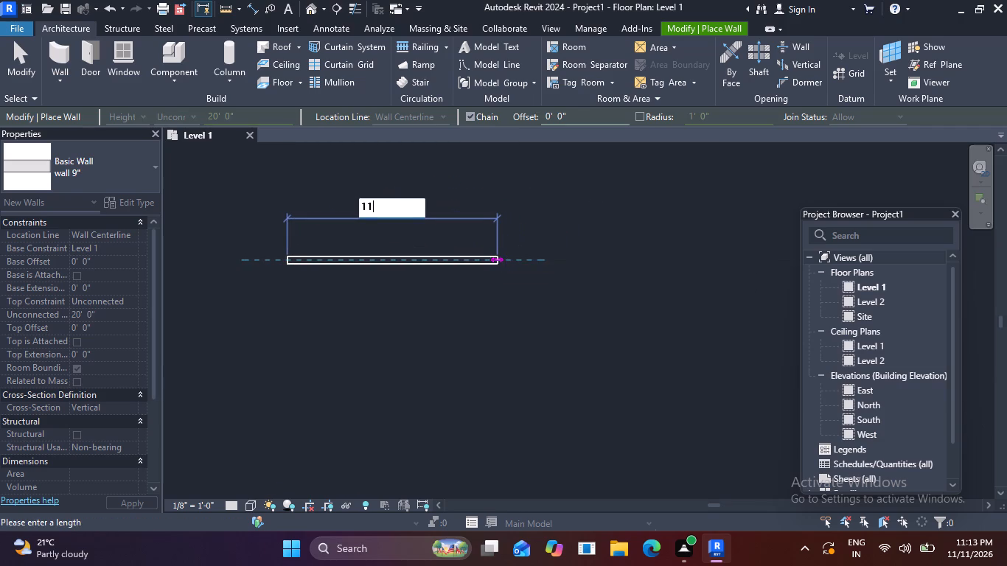
{"action": "key", "text": "apostrophe"}
{"action": "key", "text": "Return"}
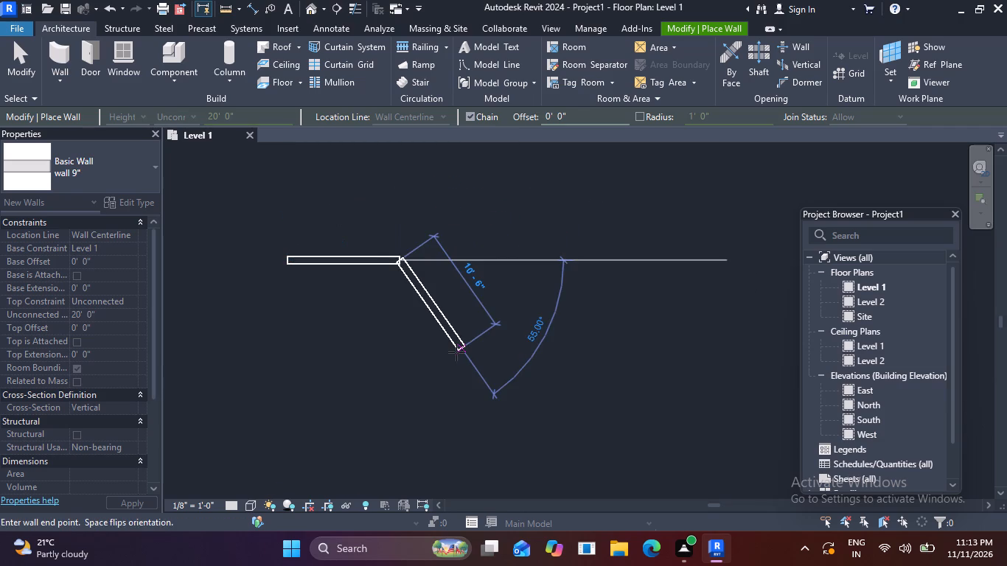
End the wall chain and delete the 11' horizontal wall from Level 1.
{"action": "key", "text": "Escape"}
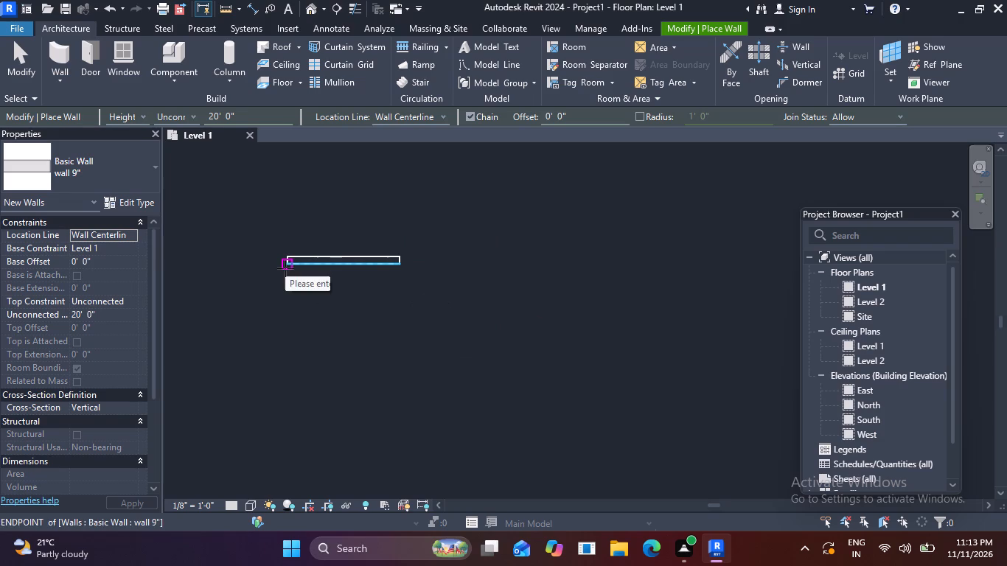
{"action": "key", "text": "Escape"}
{"action": "left_click", "coordinate": [327, 259]}
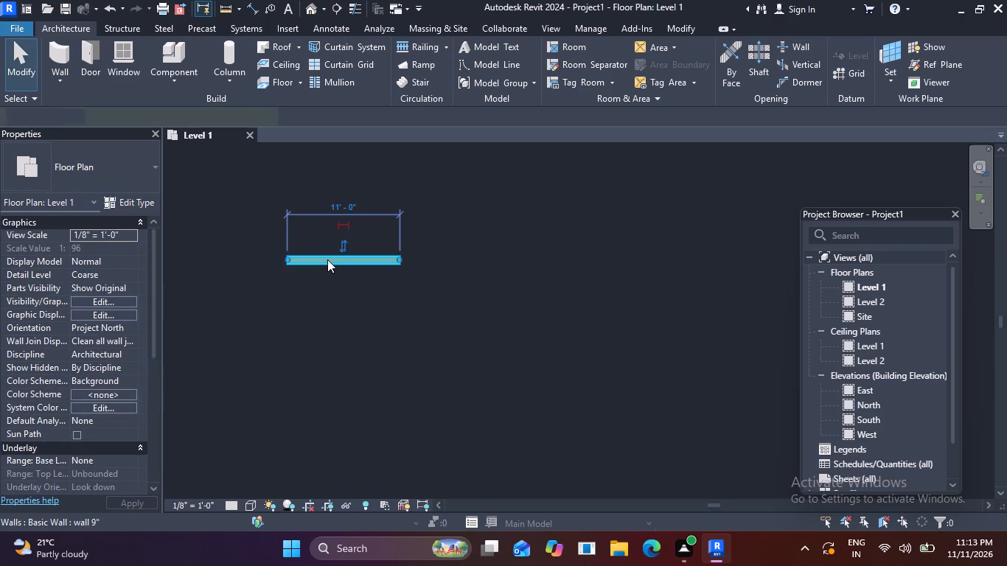
{"action": "key", "text": "Delete"}
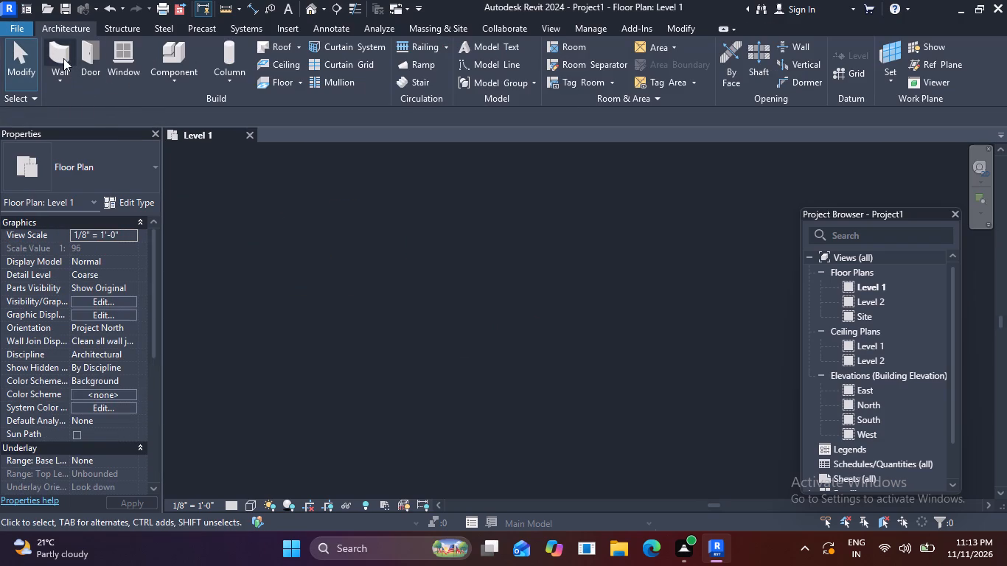
Draw an 11' horizontal wall of type wall 9" with its top at Level 2 and location line Finish Face: Interior.
{"action": "left_click", "coordinate": [63, 58]}
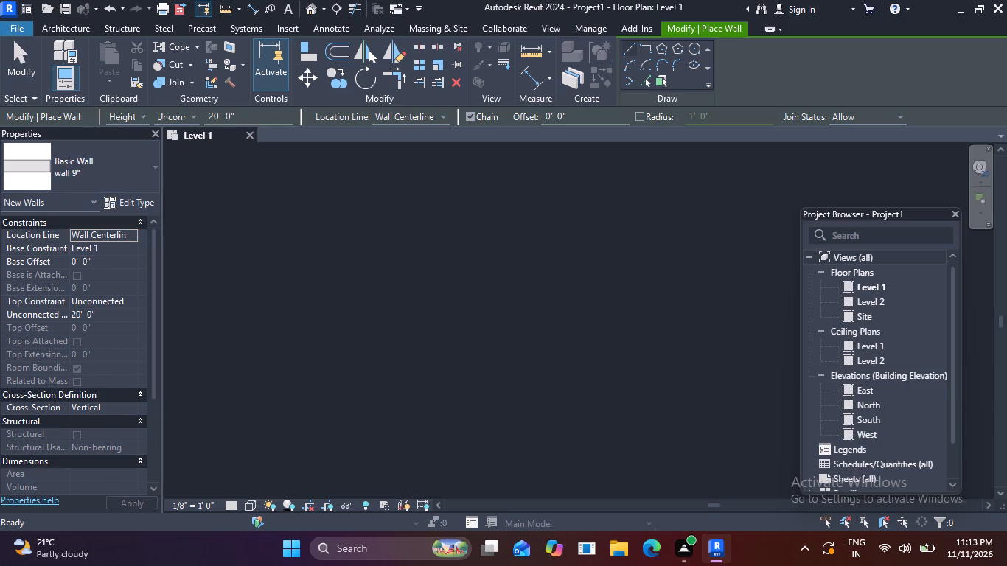
{"action": "left_click", "coordinate": [191, 111]}
{"action": "left_click", "coordinate": [197, 146]}
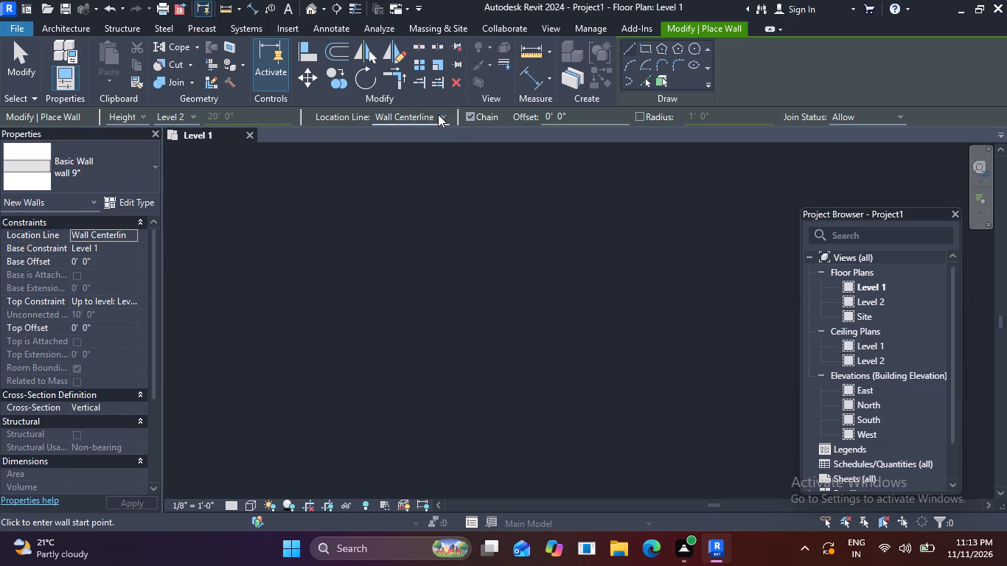
{"action": "left_click", "coordinate": [438, 114]}
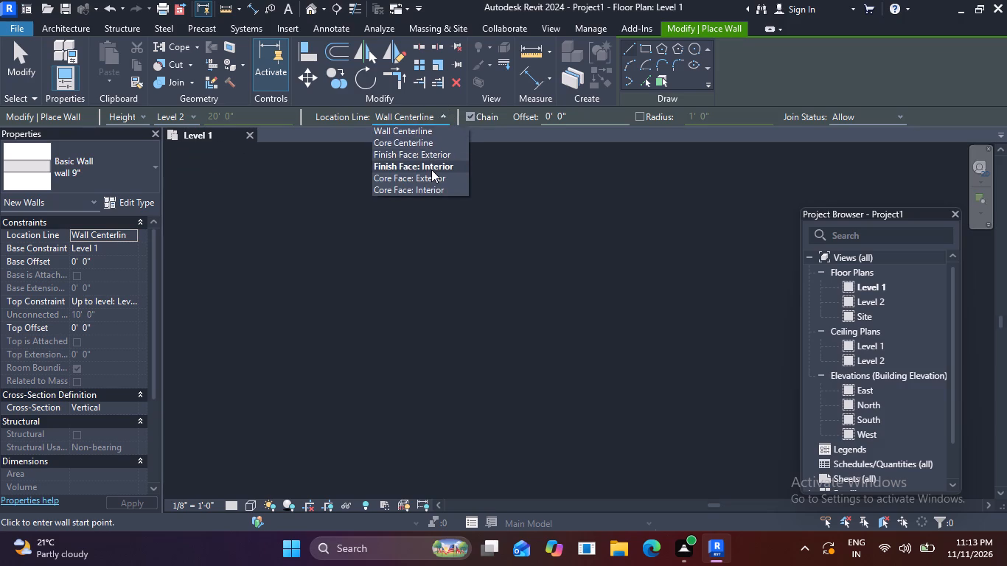
{"action": "left_click", "coordinate": [431, 170]}
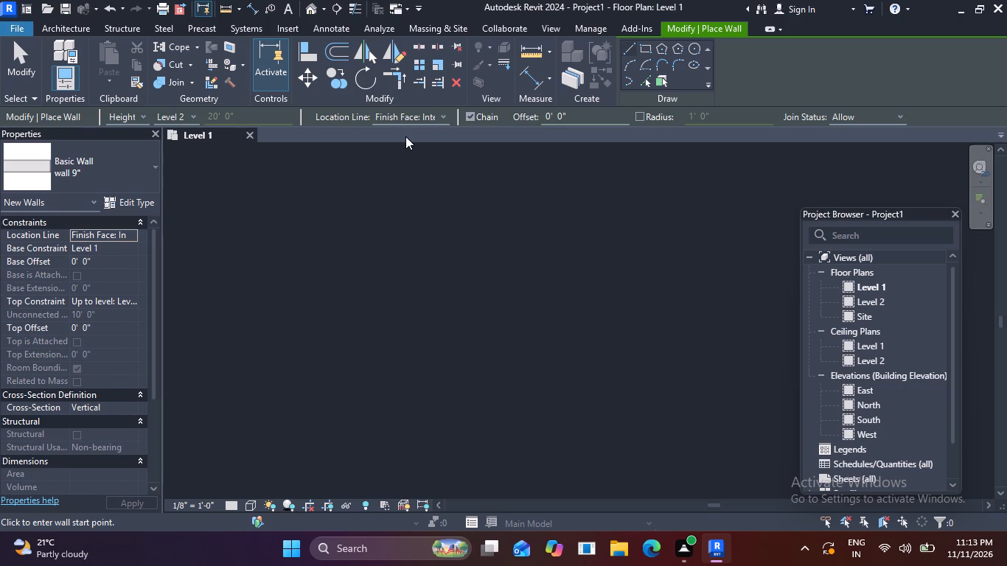
{"action": "left_click", "coordinate": [386, 252]}
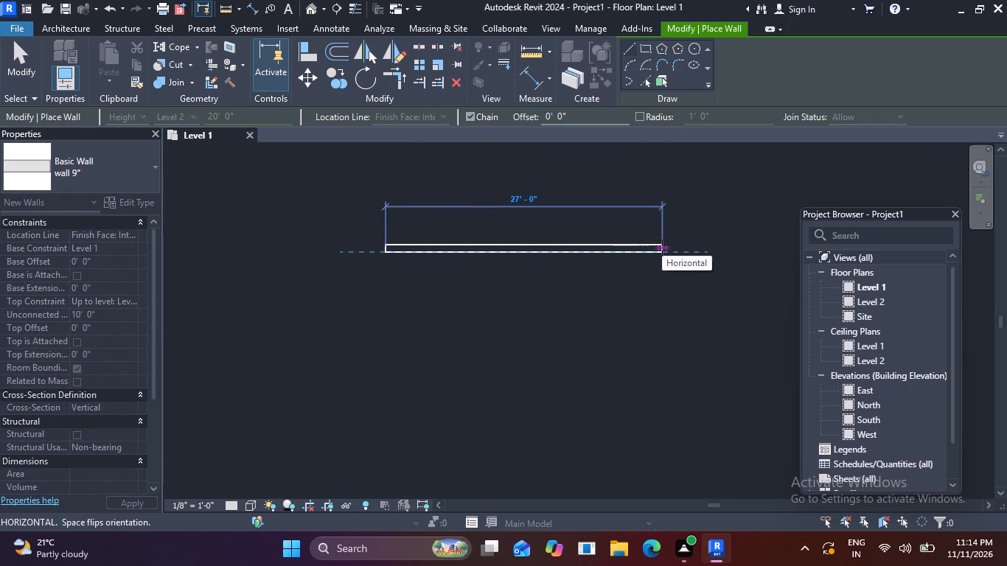
{"action": "type", "text": "11"}
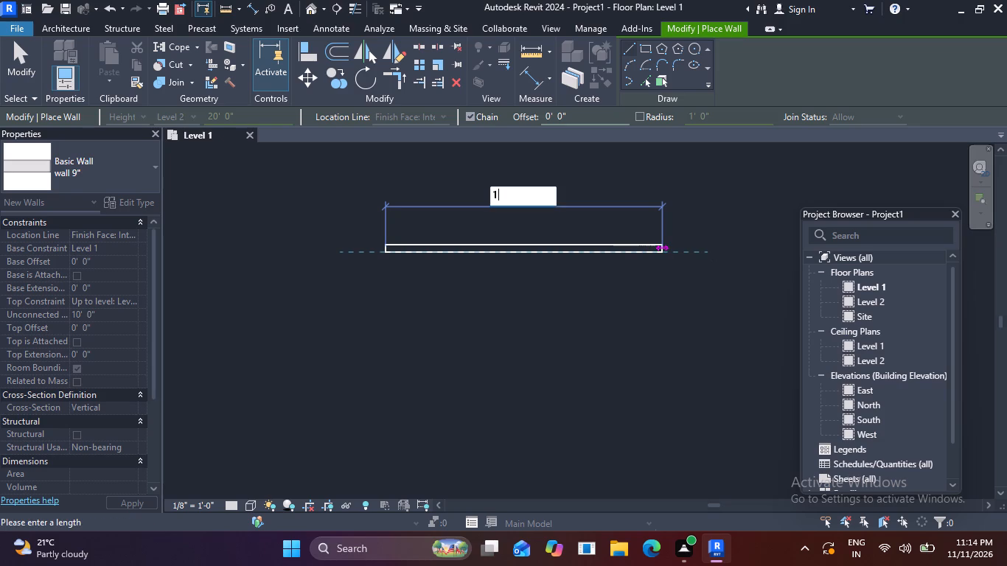
{"action": "key", "text": "apostrophe"}
{"action": "key", "text": "Return"}
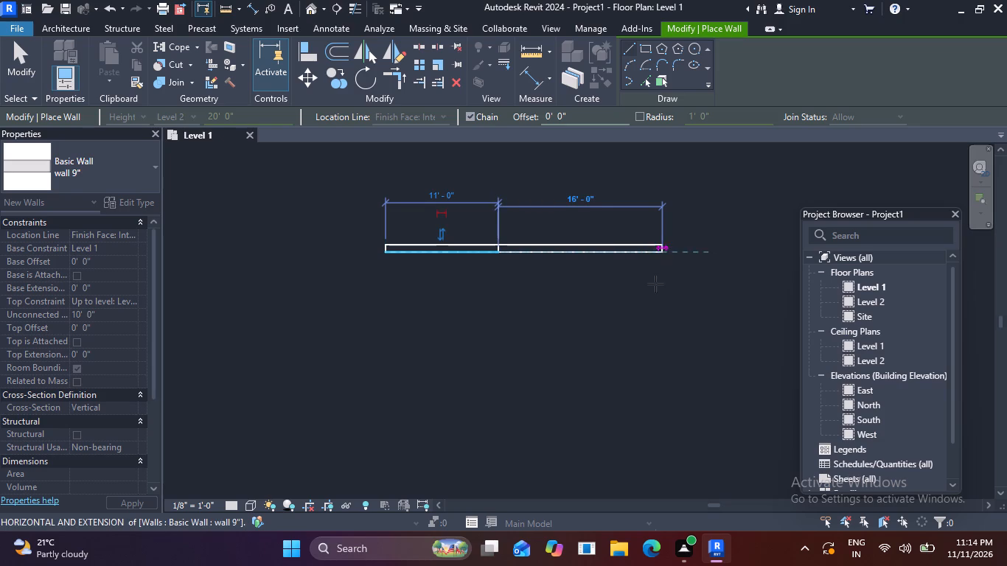
{"action": "key", "text": "1"}
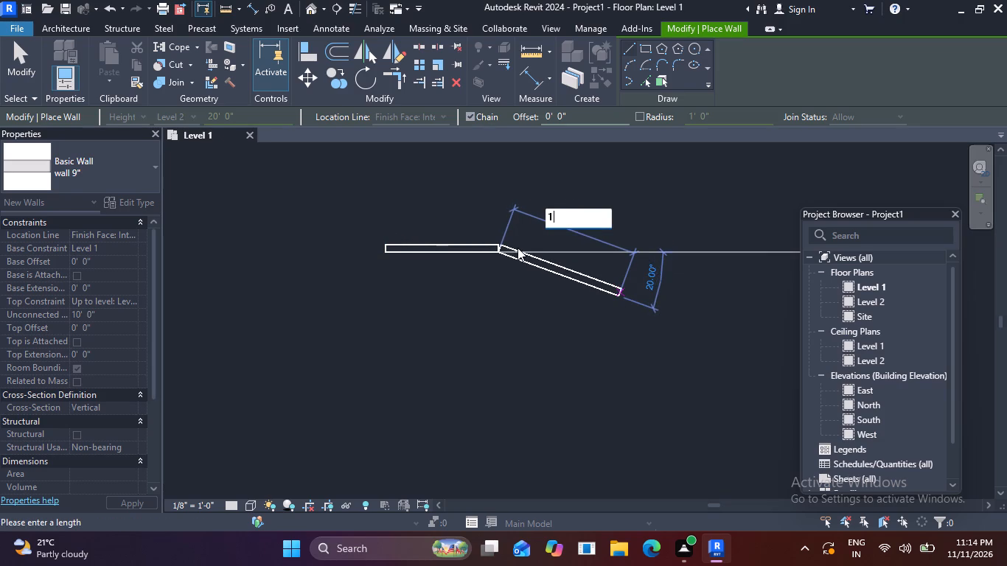
{"action": "key", "text": "Escape"}
{"action": "key", "text": "Escape"}
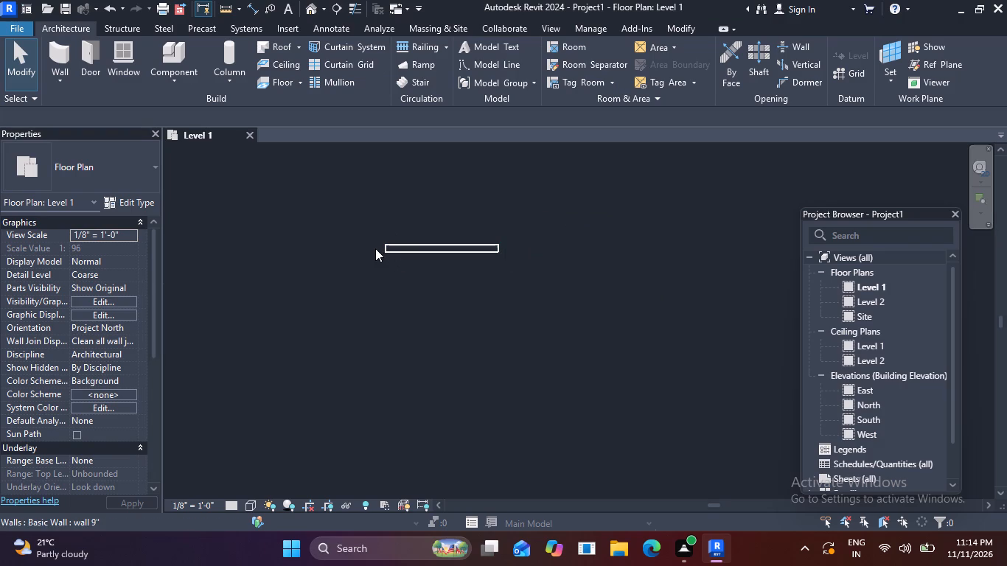
Draw an 11' vertical wall 9" downward from the horizontal wall's left inner endpoint, flipped so its thickness lies outside.
{"action": "left_click", "coordinate": [63, 55]}
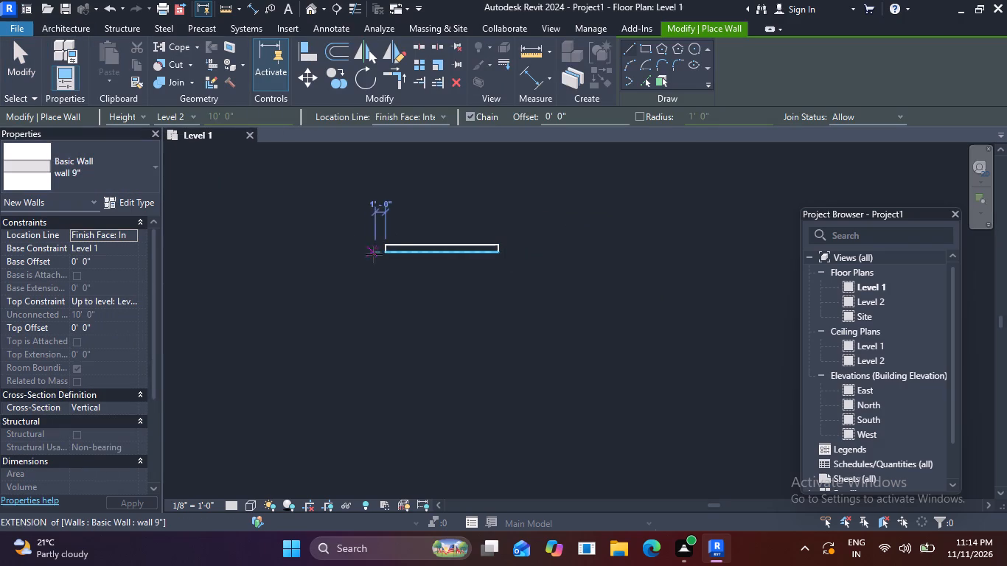
{"action": "left_click", "coordinate": [384, 255]}
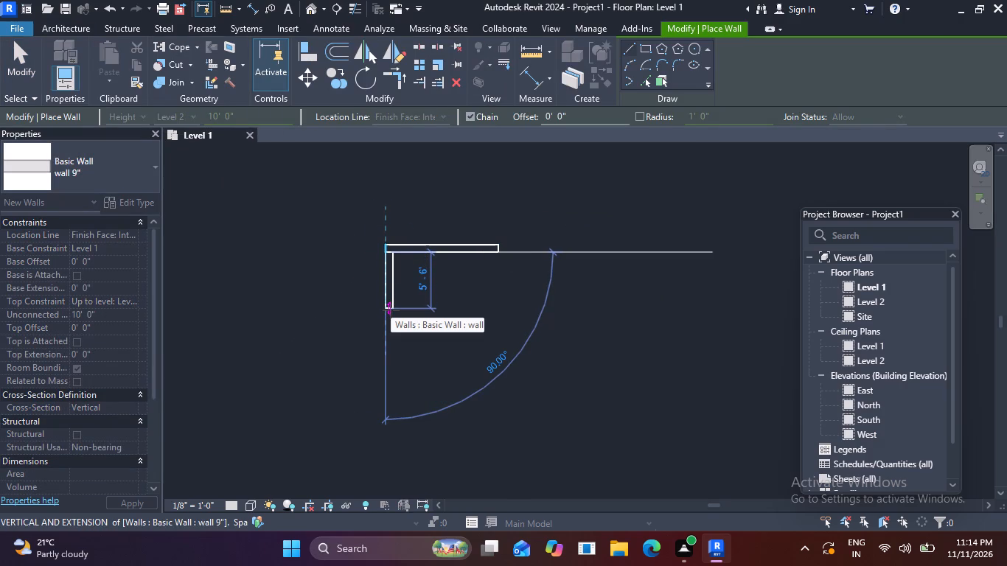
{"action": "key", "text": "space"}
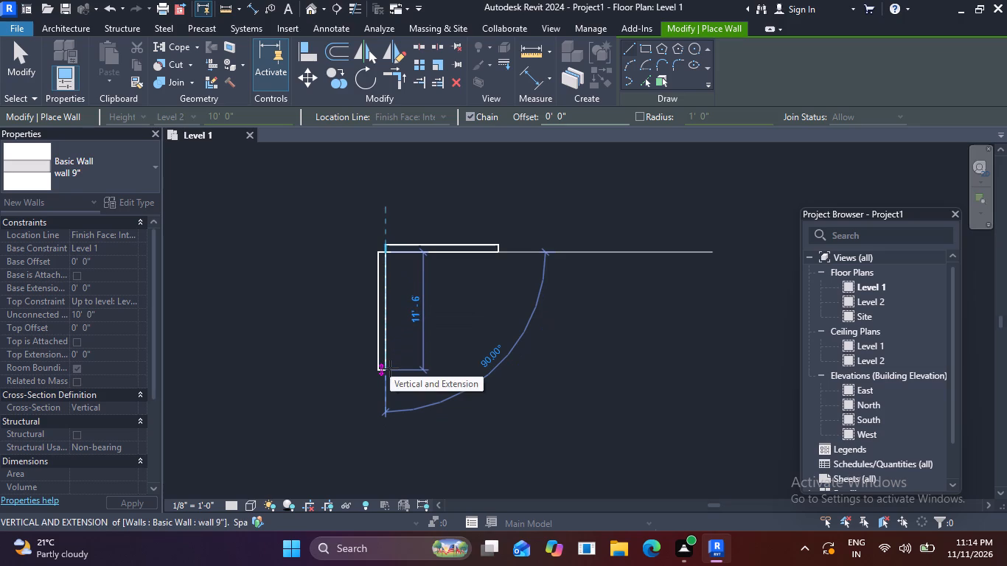
{"action": "type", "text": "11"}
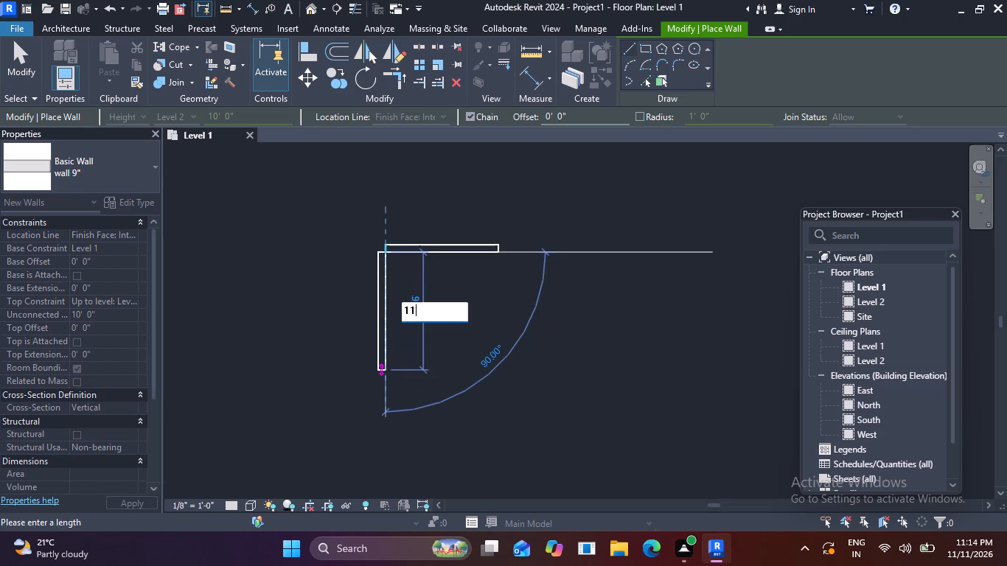
{"action": "key", "text": "apostrophe"}
{"action": "key", "text": "Return"}
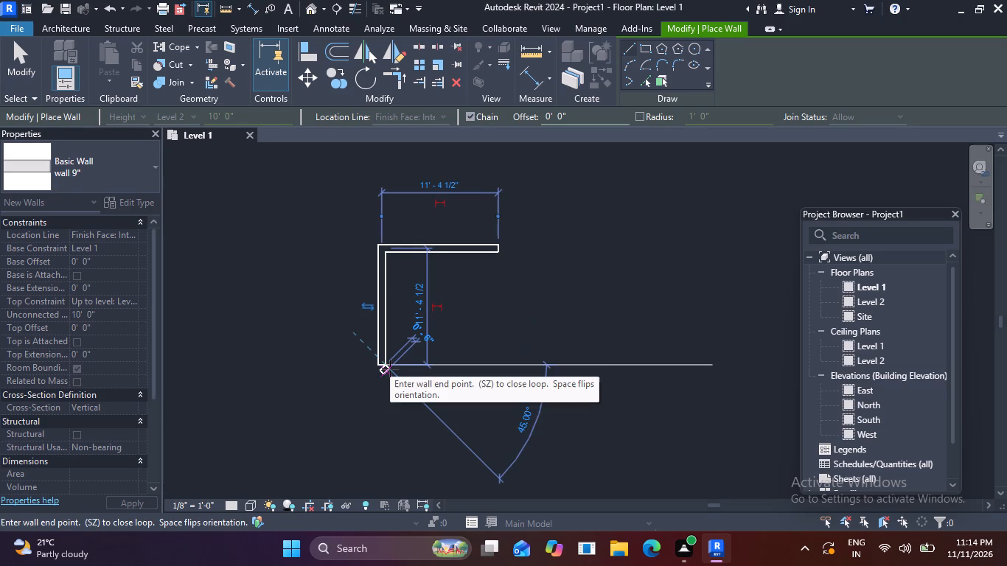
{"action": "key", "text": "Escape"}
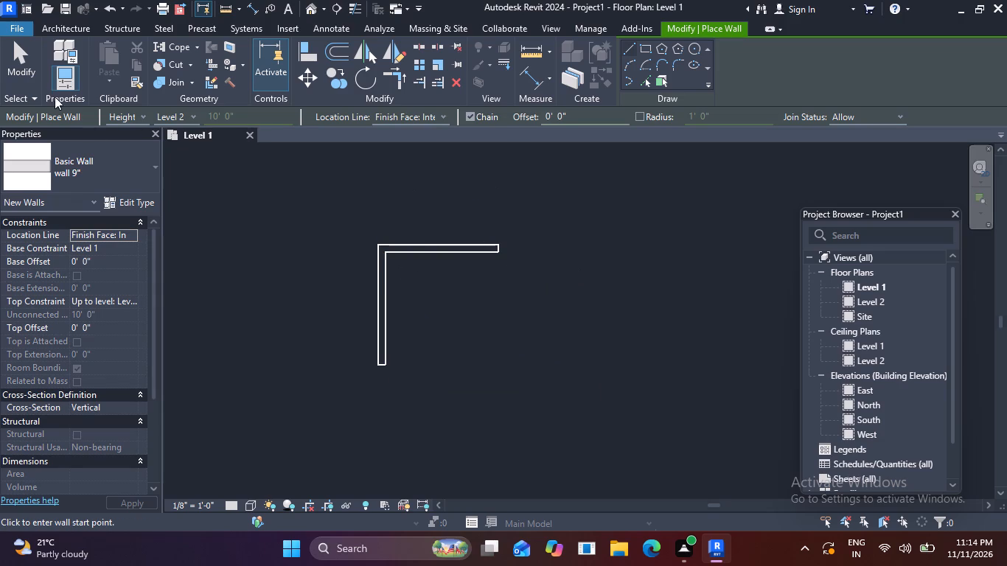
Draw an 11' vertical wall of type wall 4.5" downward from the horizontal wall's right inner endpoint.
{"action": "left_click", "coordinate": [157, 165]}
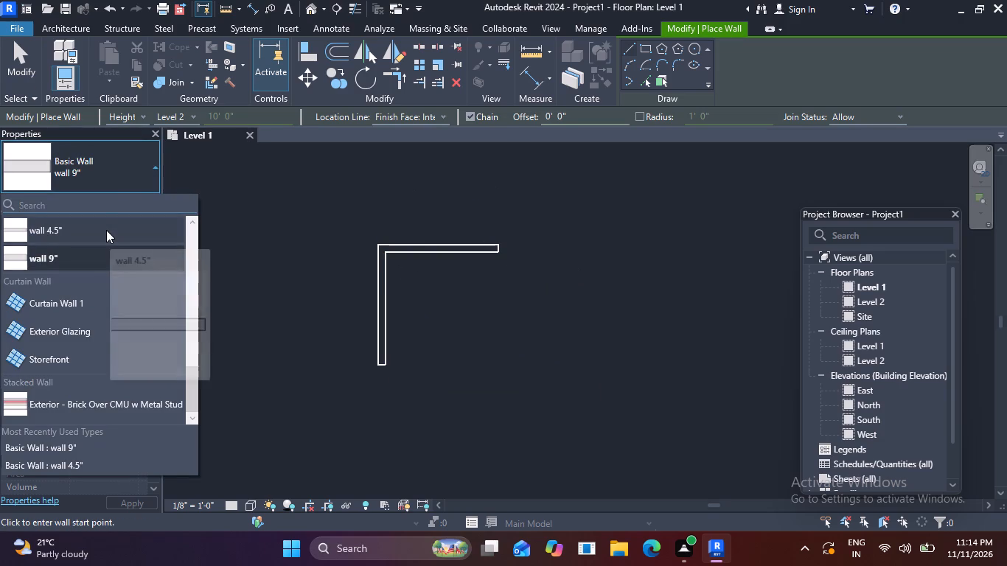
{"action": "left_click", "coordinate": [106, 231]}
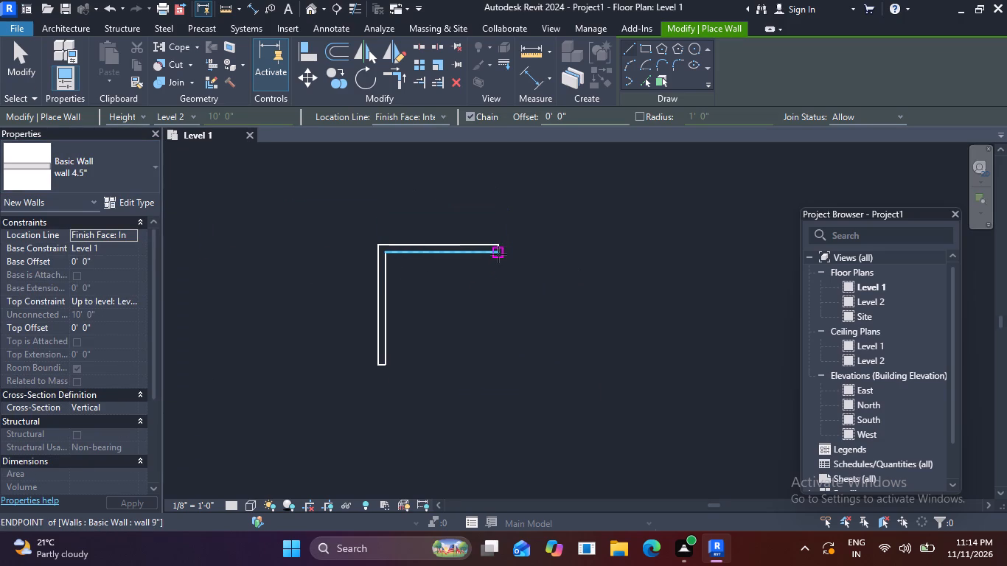
{"action": "left_click", "coordinate": [498, 254]}
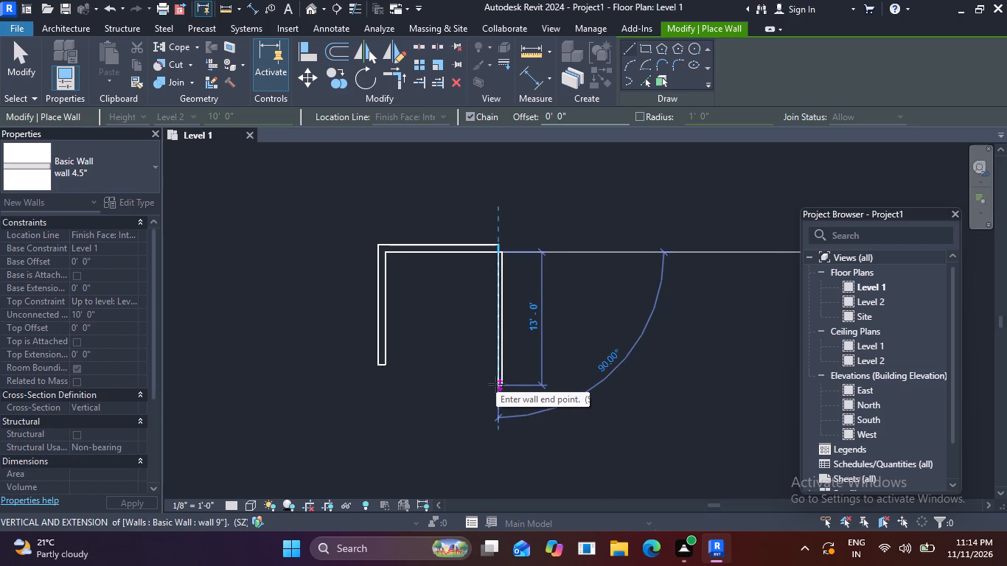
{"action": "type", "text": "11'"}
{"action": "key", "text": "Return"}
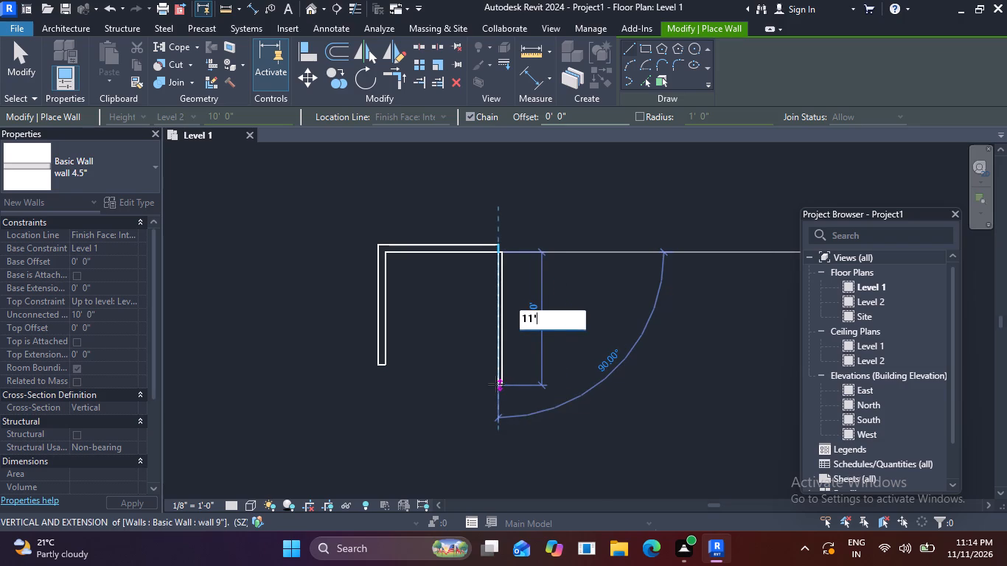
{"action": "key", "text": "Escape"}
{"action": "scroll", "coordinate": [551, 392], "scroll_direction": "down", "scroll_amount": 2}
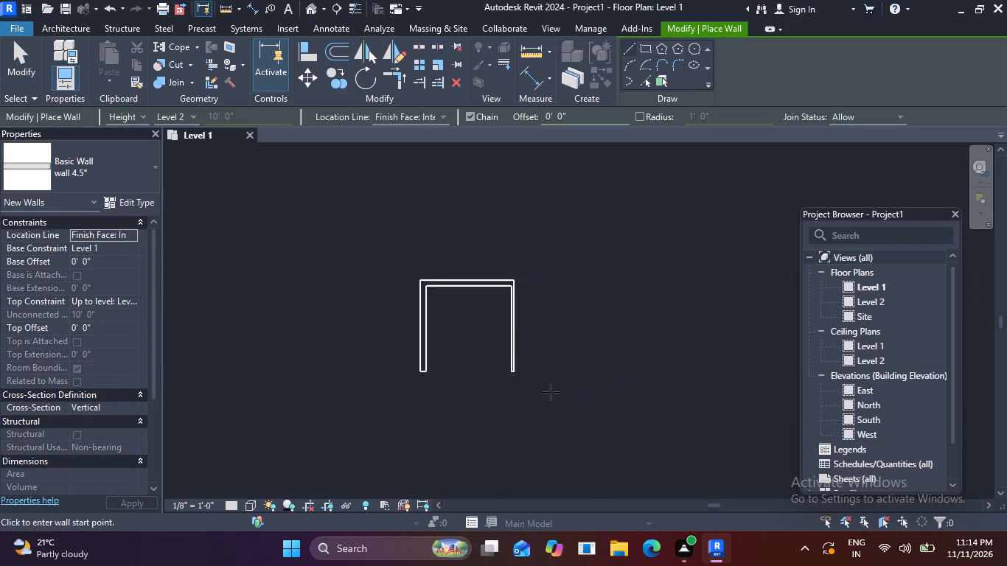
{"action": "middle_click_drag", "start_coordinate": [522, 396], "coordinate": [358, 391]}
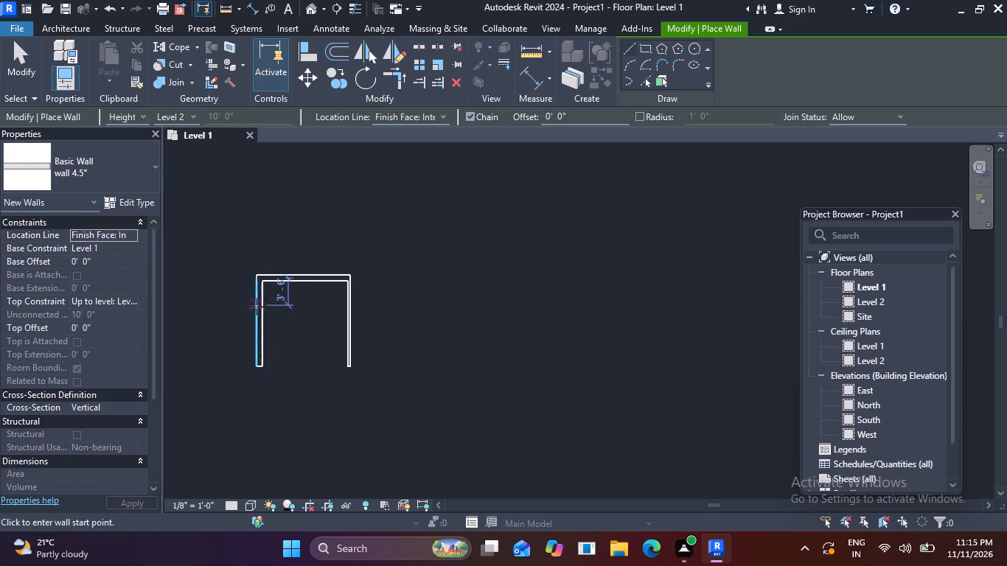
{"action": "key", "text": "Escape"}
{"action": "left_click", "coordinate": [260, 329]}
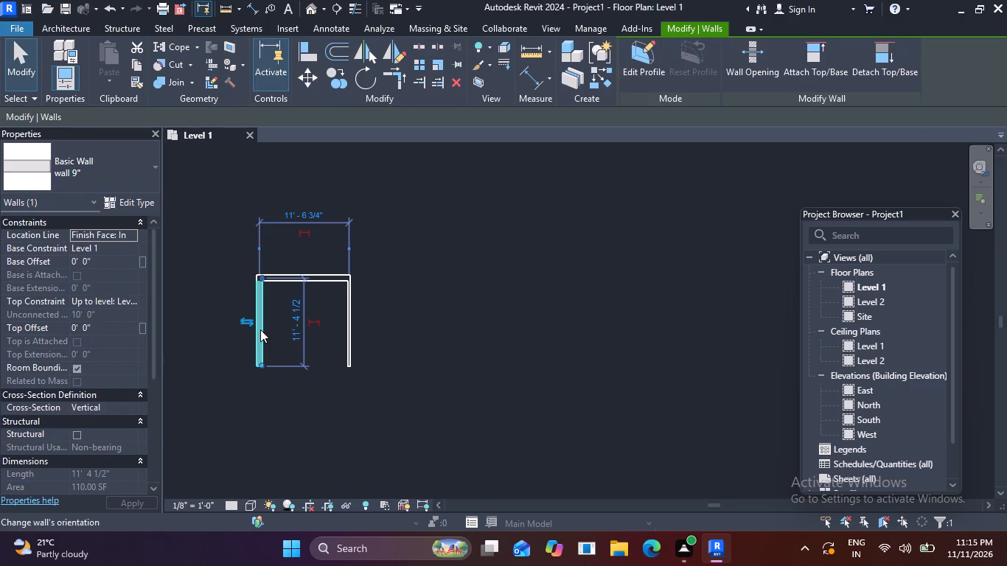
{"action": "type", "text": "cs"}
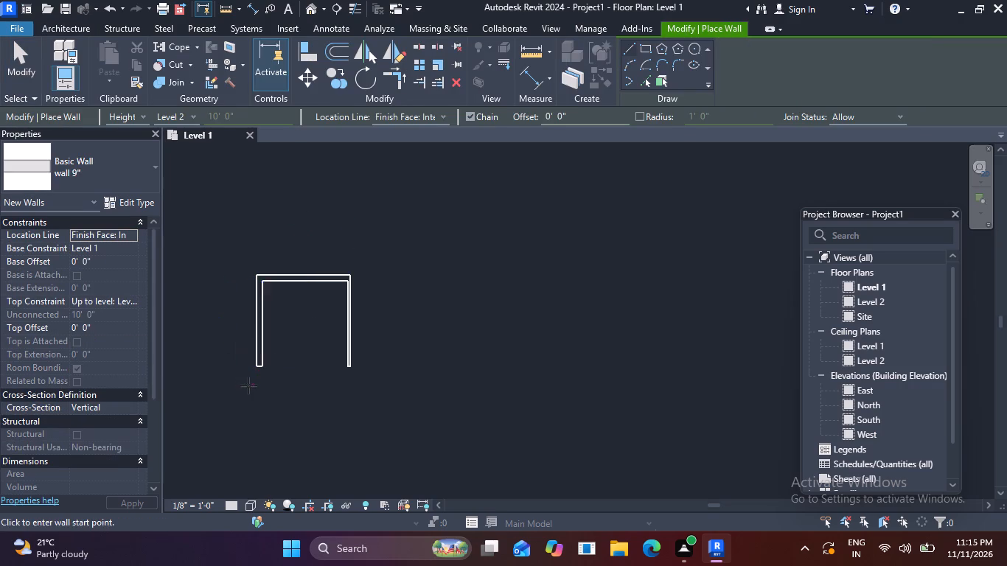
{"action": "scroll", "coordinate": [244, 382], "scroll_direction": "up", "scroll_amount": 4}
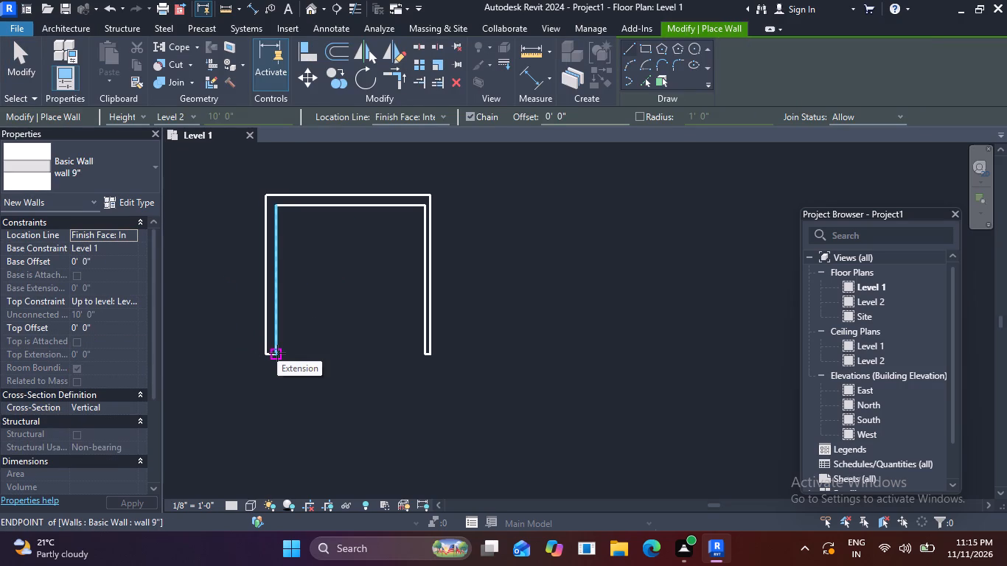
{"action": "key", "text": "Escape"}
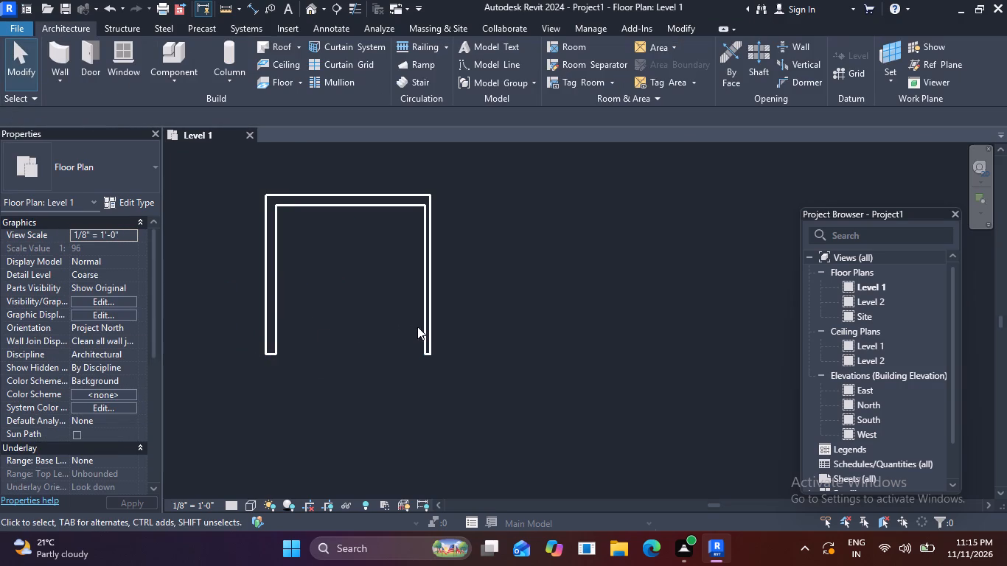
Close the room's bottom with a horizontal wall 4.5" between the lower ends of the two vertical walls, flipped to the outside.
{"action": "left_click", "coordinate": [432, 326]}
{"action": "type", "text": "cs"}
{"action": "left_click", "coordinate": [282, 355]}
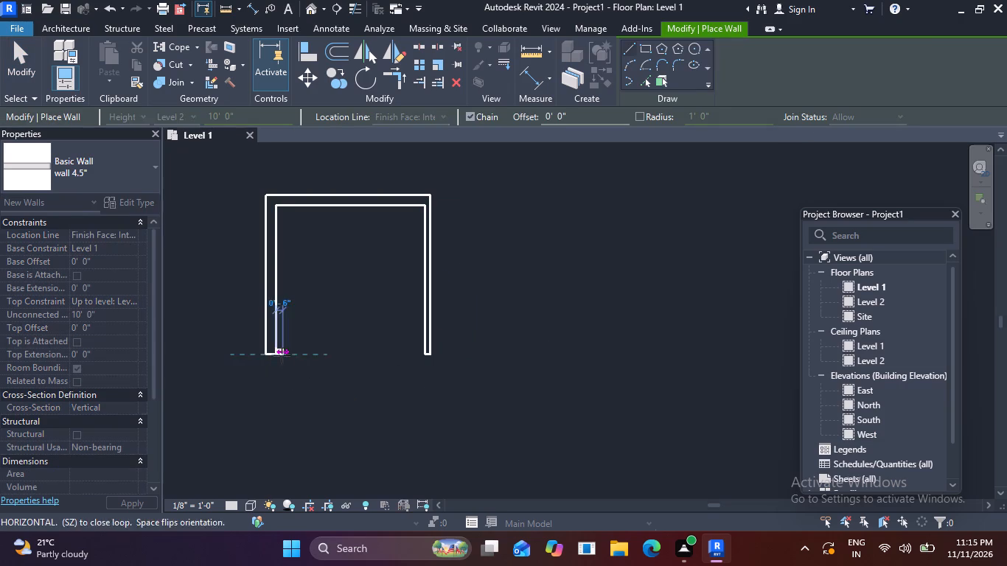
{"action": "key", "text": "space"}
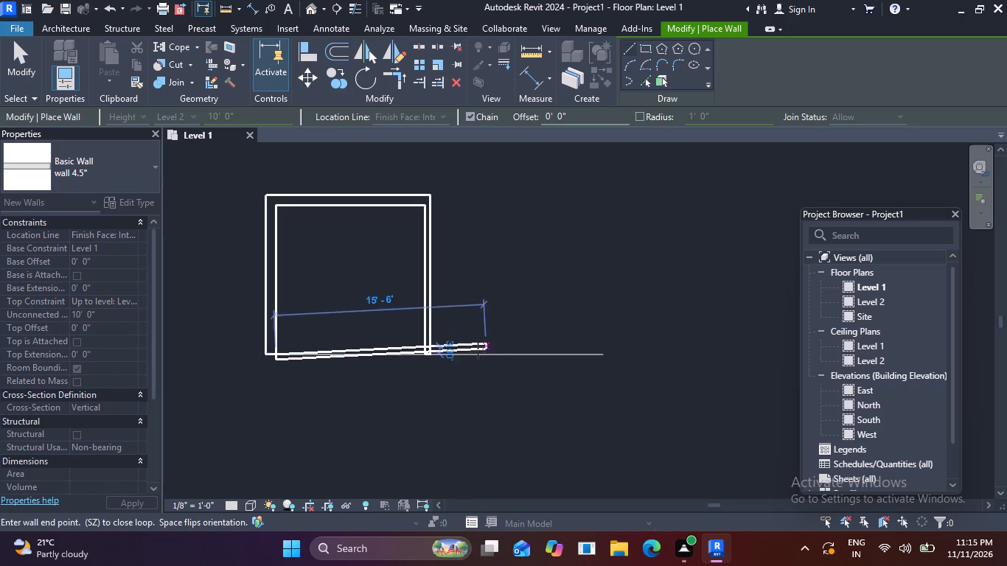
{"action": "left_click", "coordinate": [431, 359]}
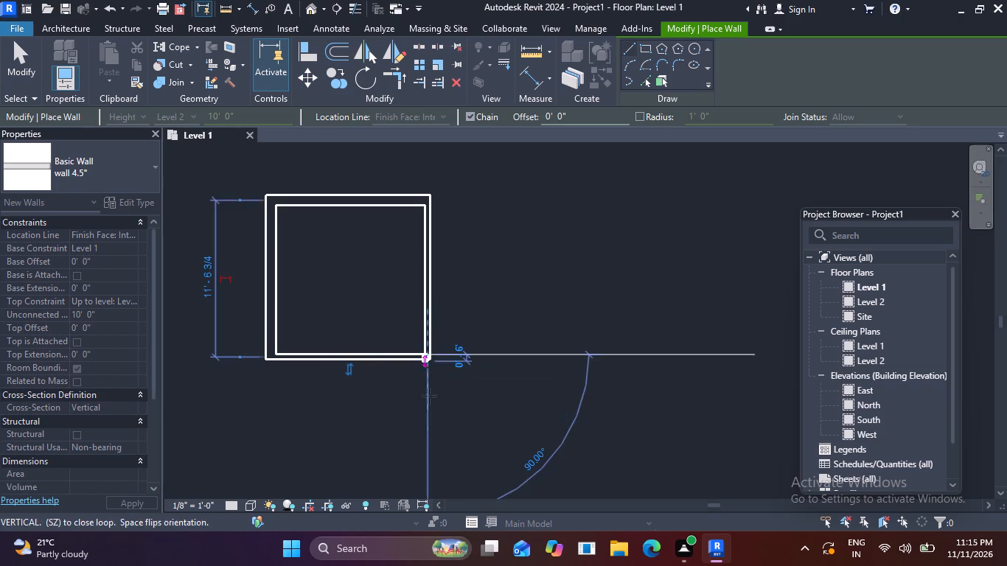
{"action": "key", "text": "Escape"}
{"action": "key", "text": "Escape"}
Draw an 11' vertical wall of type wall 9" downward from the first room's bottom-left outer corner, continuing its left wall.
{"action": "left_click", "coordinate": [262, 332]}
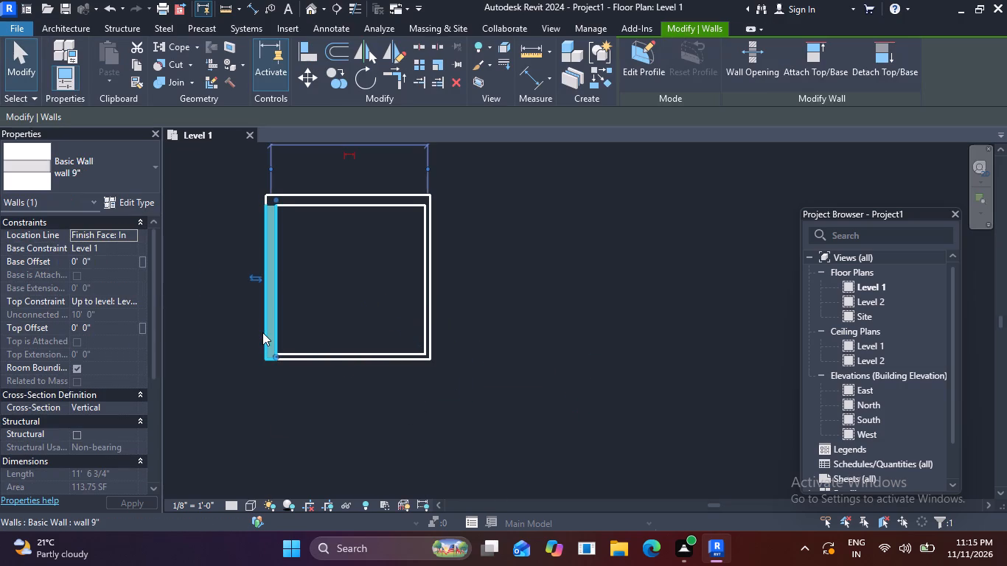
{"action": "type", "text": "cs"}
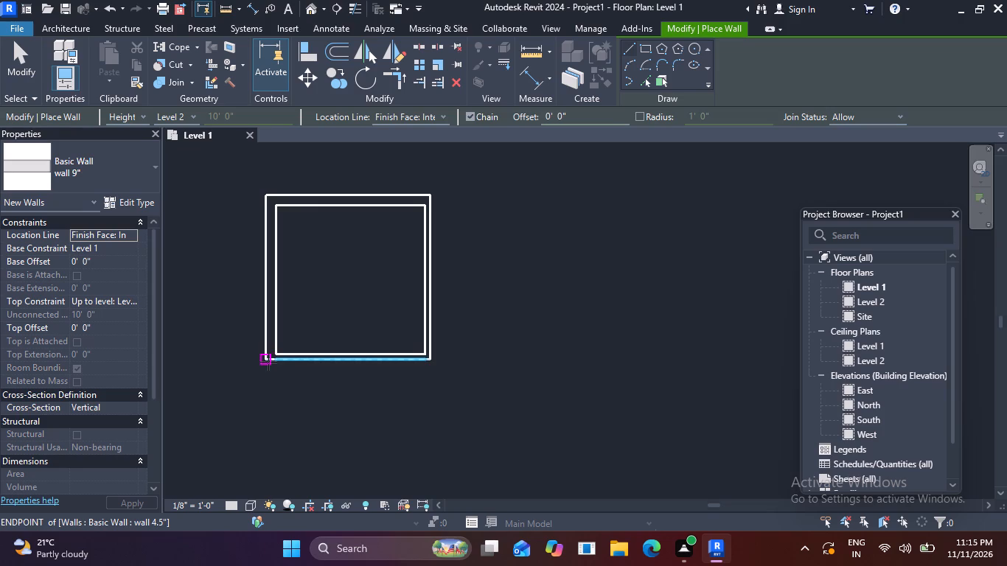
{"action": "left_click", "coordinate": [268, 362]}
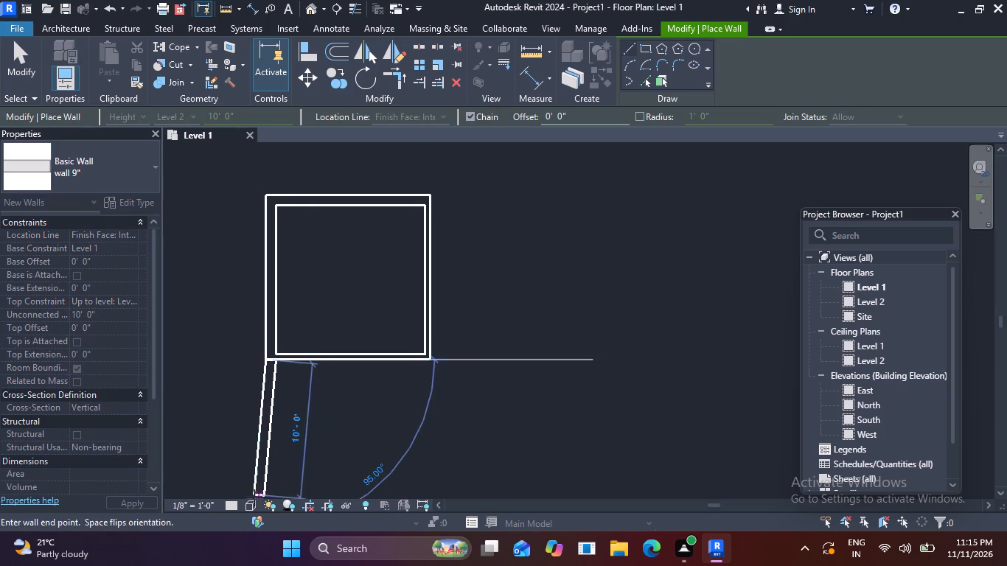
{"action": "middle_click_drag", "start_coordinate": [275, 481], "coordinate": [259, 394]}
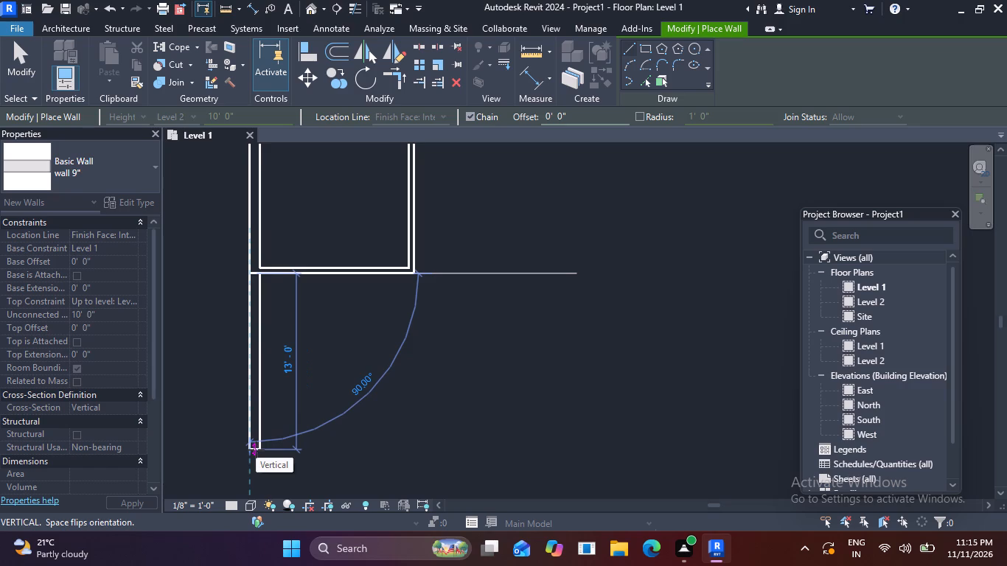
{"action": "type", "text": "11'"}
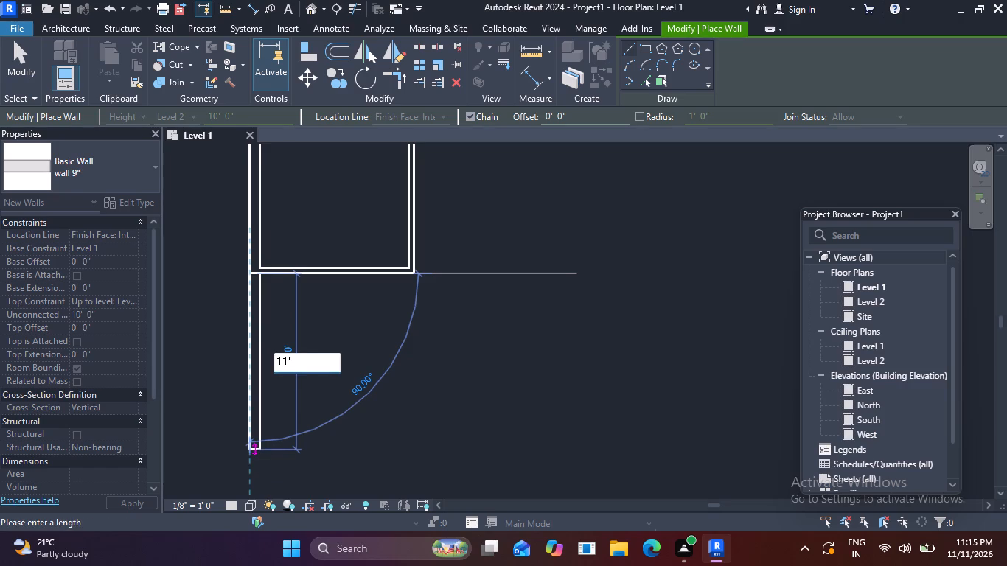
{"action": "key", "text": "Return"}
{"action": "key", "text": "Escape"}
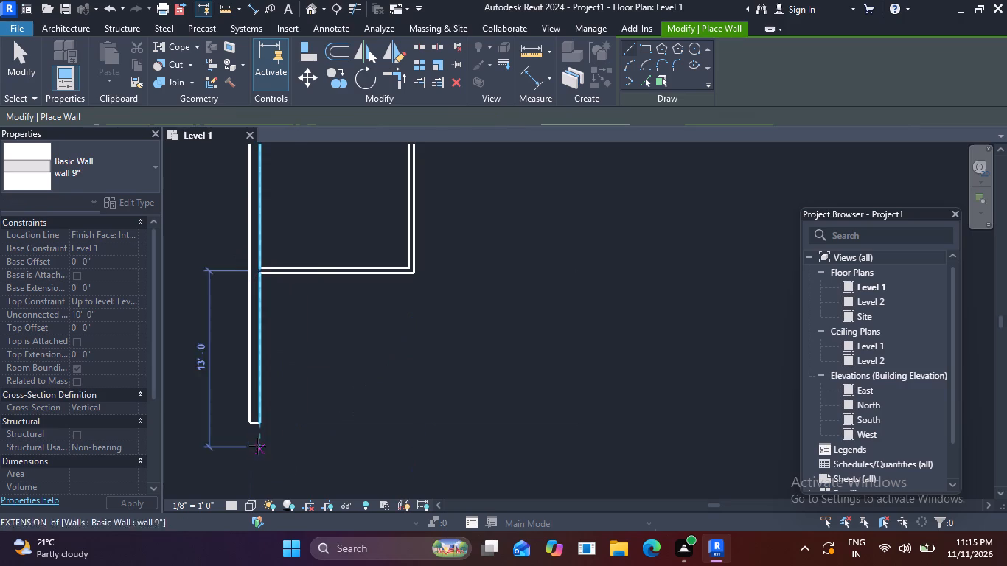
{"action": "key", "text": "Escape"}
Draw an 11' horizontal wall 4.5" rightward from the left wall's lower inner endpoint, flipped so its thickness lies below.
{"action": "left_click", "coordinate": [412, 218]}
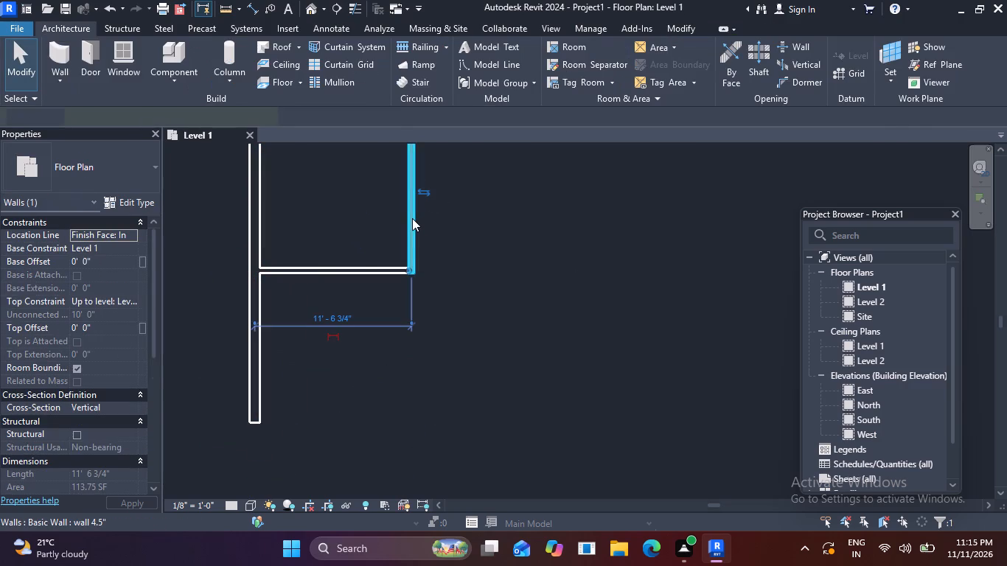
{"action": "type", "text": "cs"}
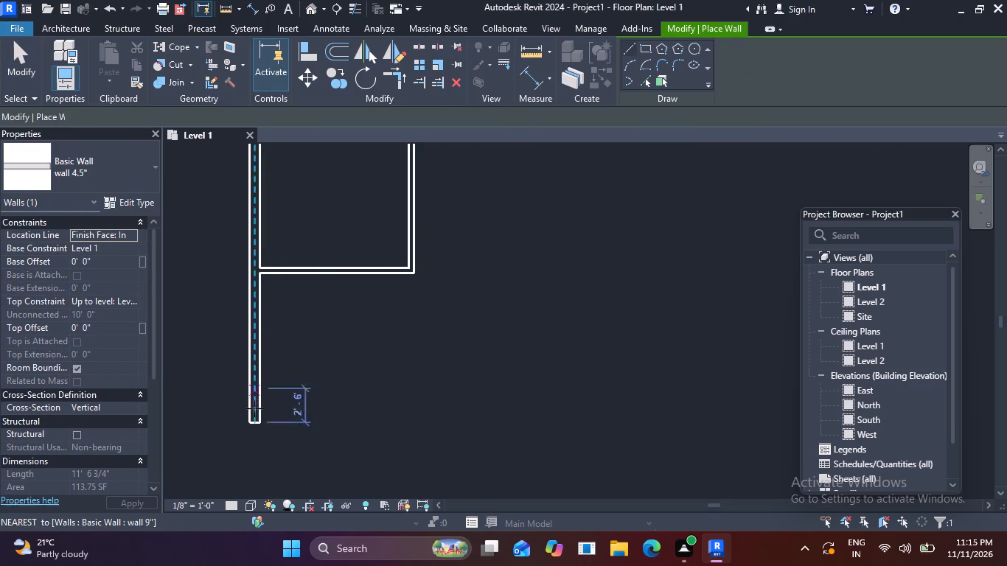
{"action": "left_click", "coordinate": [259, 424]}
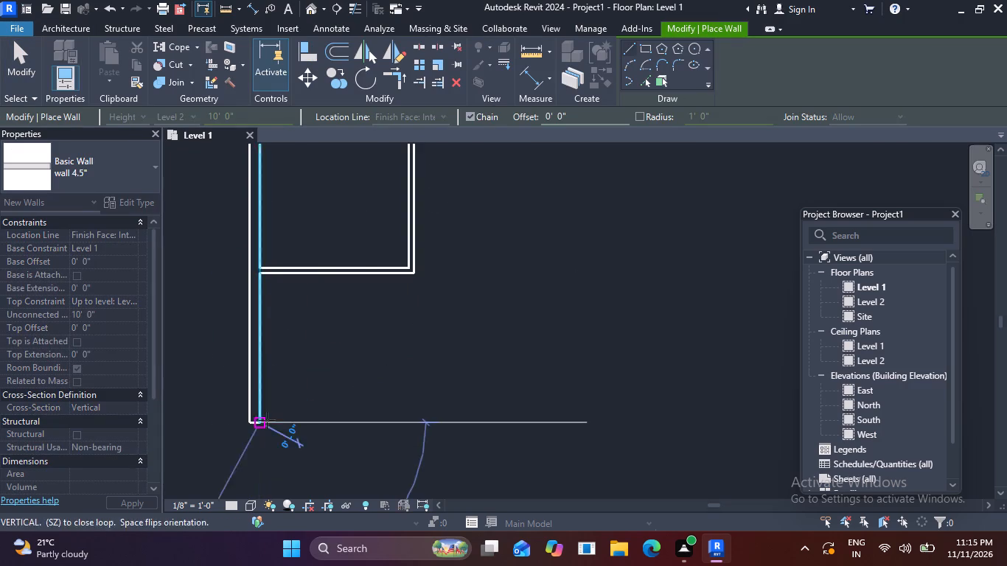
{"action": "key", "text": "space"}
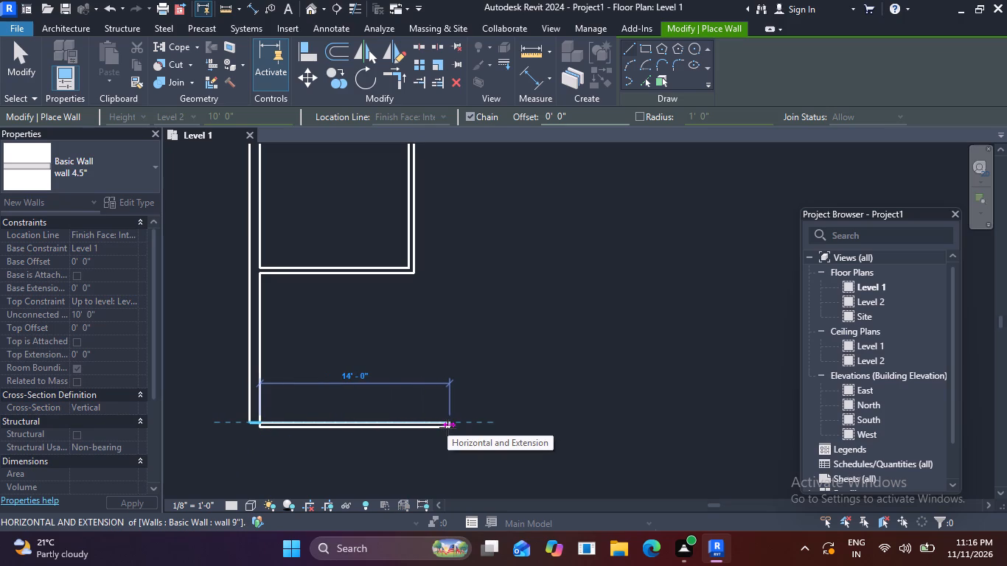
{"action": "type", "text": "11"}
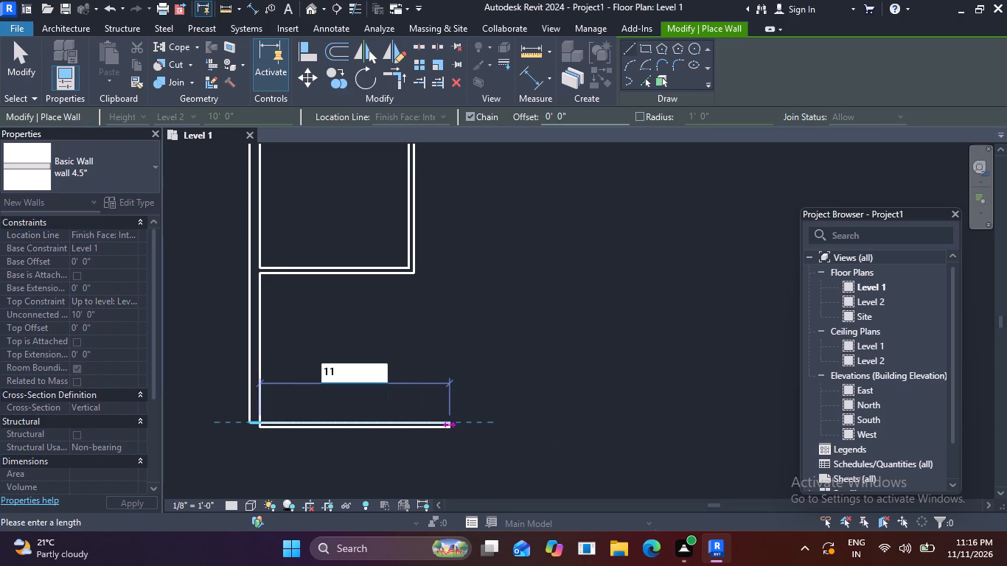
{"action": "key", "text": "apostrophe"}
{"action": "key", "text": "Return"}
{"action": "key", "text": "Escape"}
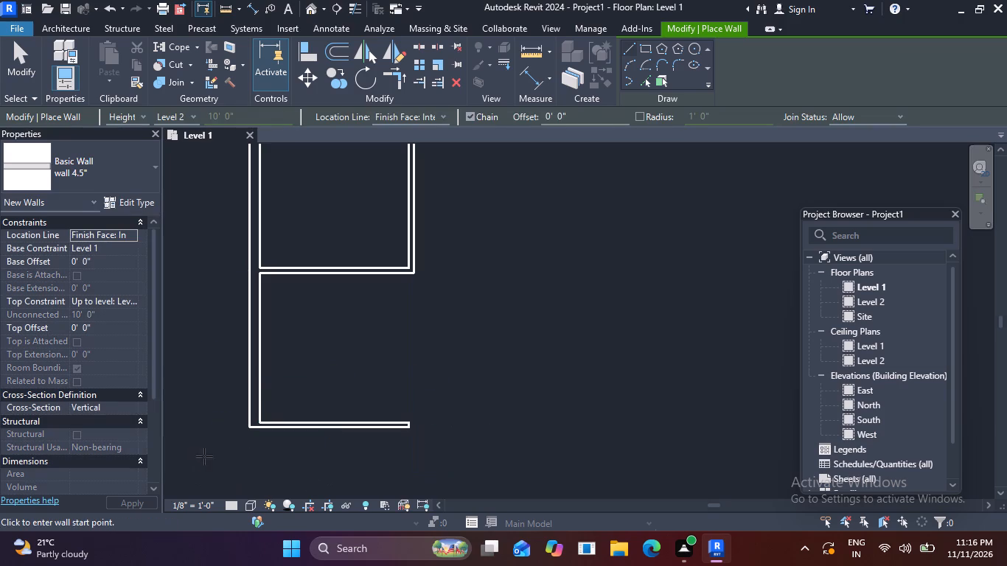
{"action": "middle_click_drag", "start_coordinate": [273, 451], "coordinate": [238, 374]}
{"action": "key", "text": "Escape"}
Continue the left wall 9" downward another 11' from below the new horizontal partition, flipped to keep its thickness outside.
{"action": "left_click", "coordinate": [220, 327]}
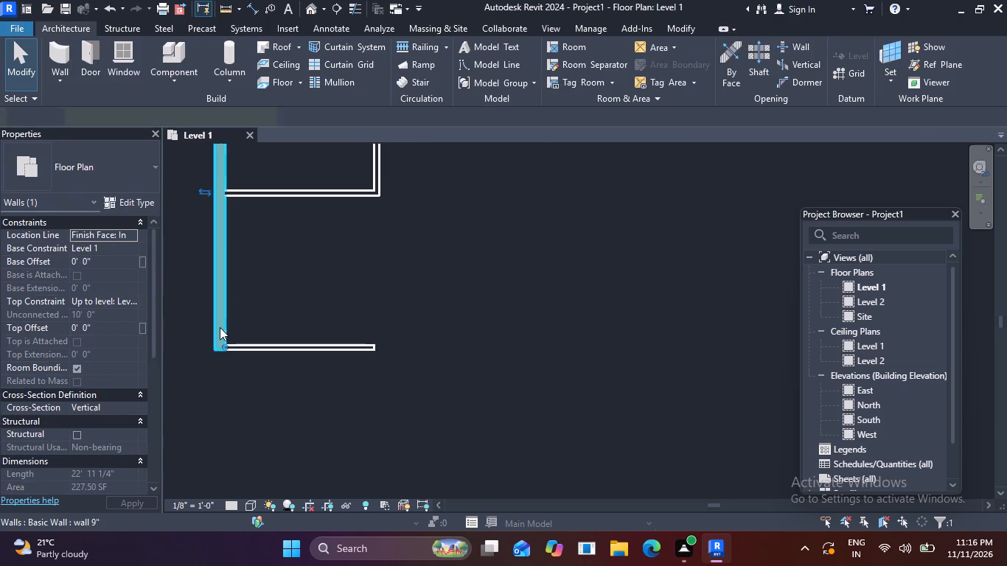
{"action": "type", "text": "cs"}
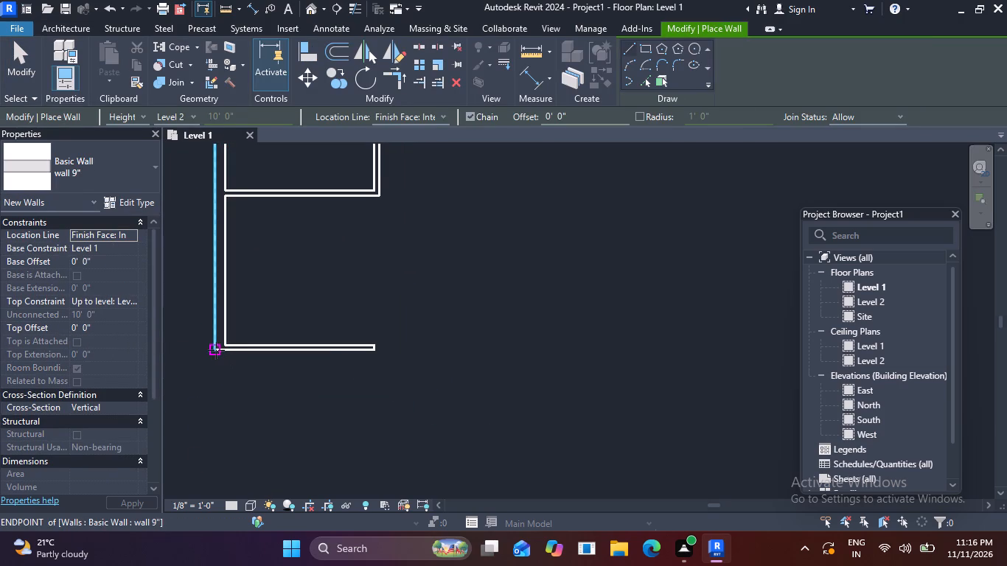
{"action": "left_click", "coordinate": [226, 349]}
{"action": "key", "text": "space"}
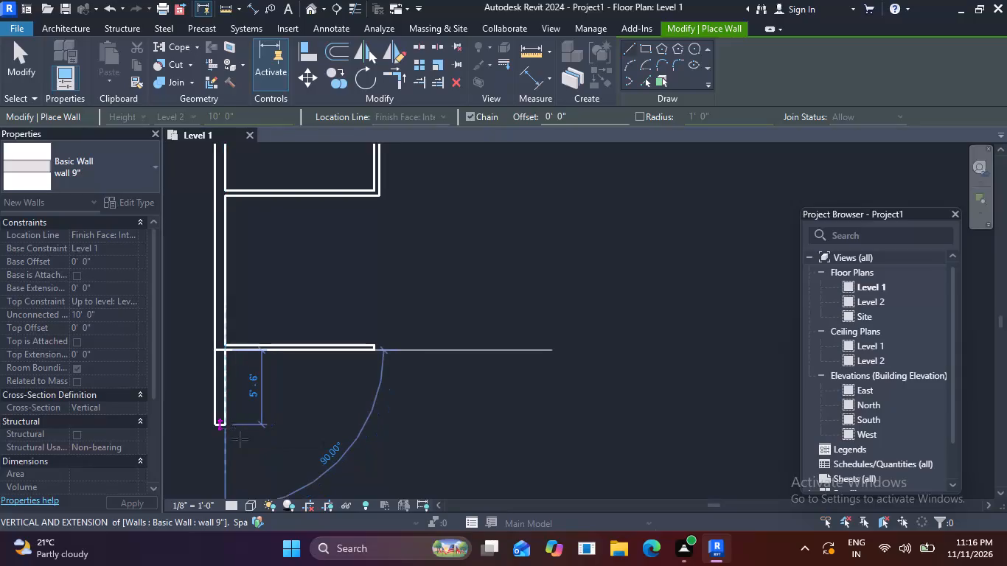
{"action": "scroll", "coordinate": [244, 446], "scroll_direction": "down", "scroll_amount": 1}
{"action": "middle_click_drag", "start_coordinate": [244, 446], "coordinate": [215, 334]}
{"action": "scroll", "coordinate": [216, 335], "scroll_direction": "down", "scroll_amount": 1}
{"action": "middle_click_drag", "start_coordinate": [219, 341], "coordinate": [284, 324]}
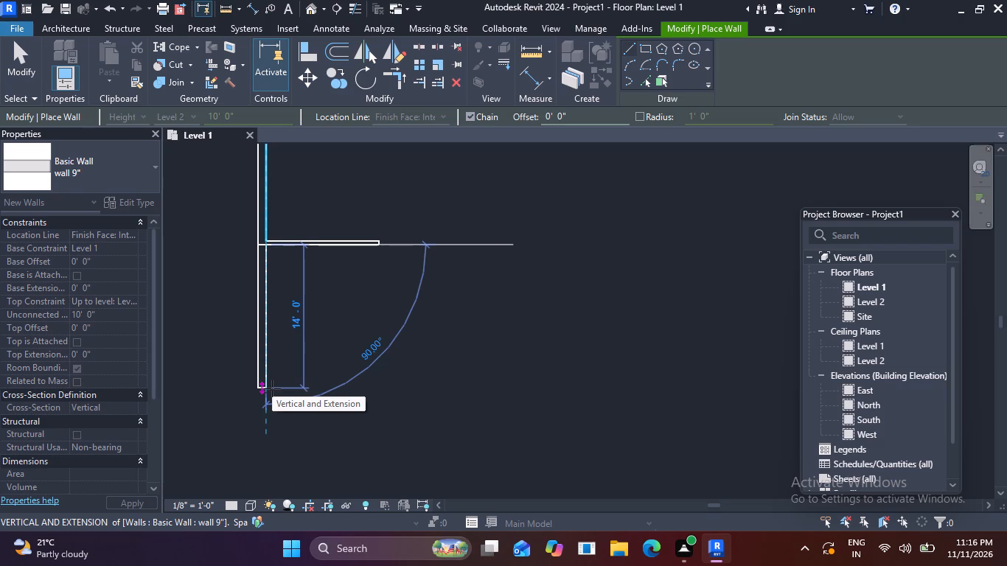
{"action": "type", "text": "11'"}
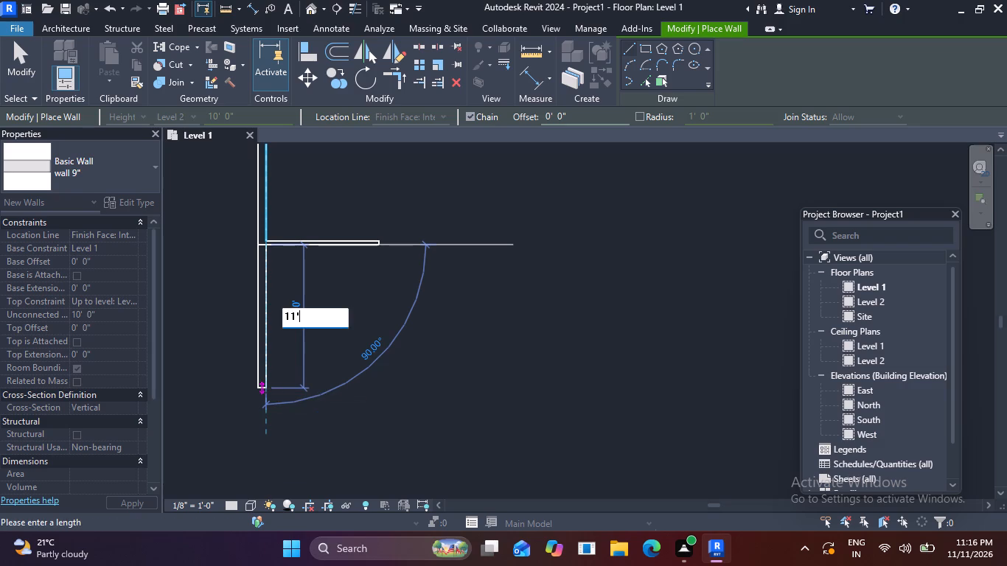
{"action": "key", "text": "Return"}
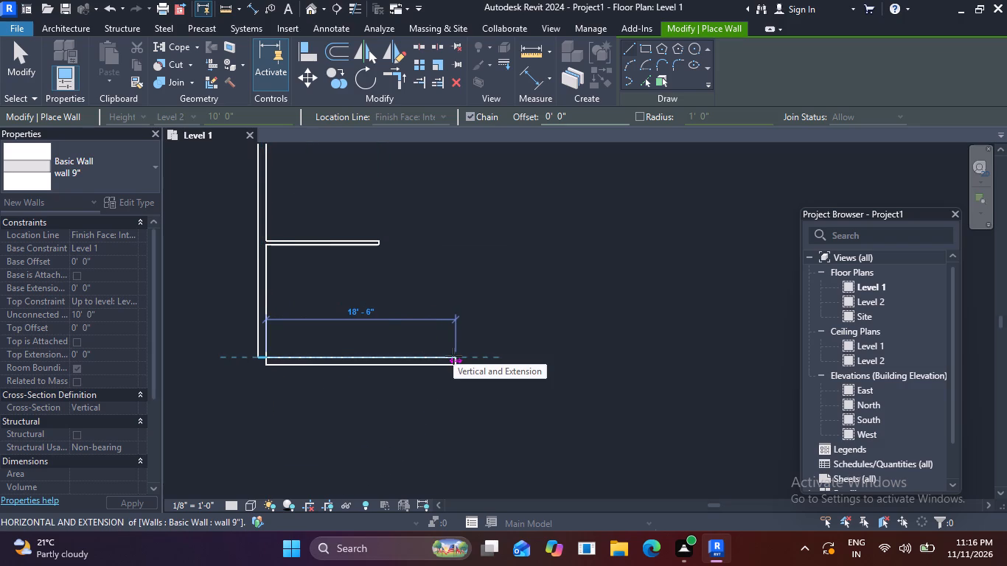
Draw an 11' horizontal wall 9" rightward from the lower end of the left wall as the bottom room's lower side.
{"action": "type", "text": "11'"}
{"action": "key", "text": "Return"}
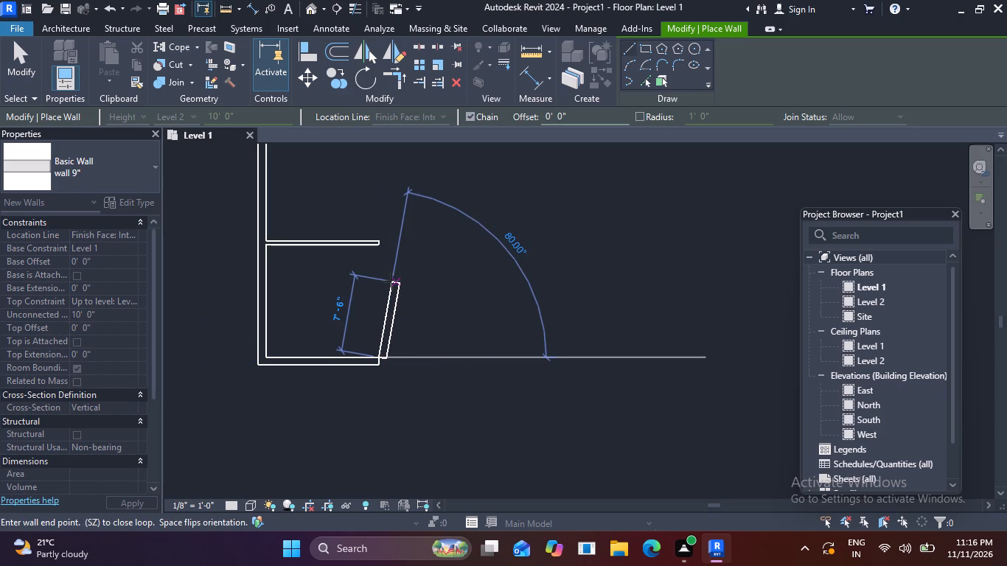
{"action": "key", "text": "Escape"}
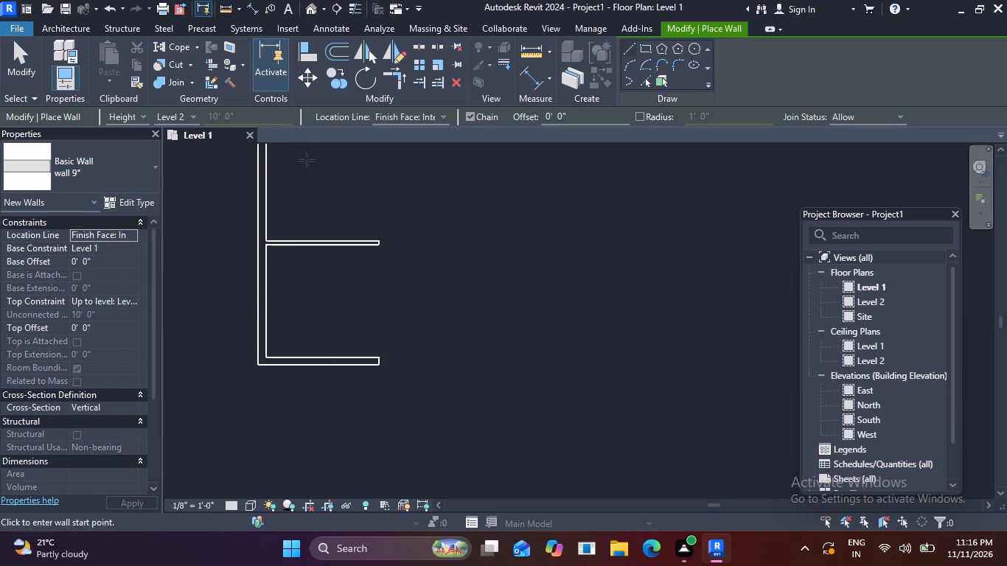
{"action": "key", "text": "Escape"}
Close the bottom room's right side with a vertical wall 4.5" from the bottom wall up to the partition's end, flipped outside.
{"action": "left_click", "coordinate": [374, 242]}
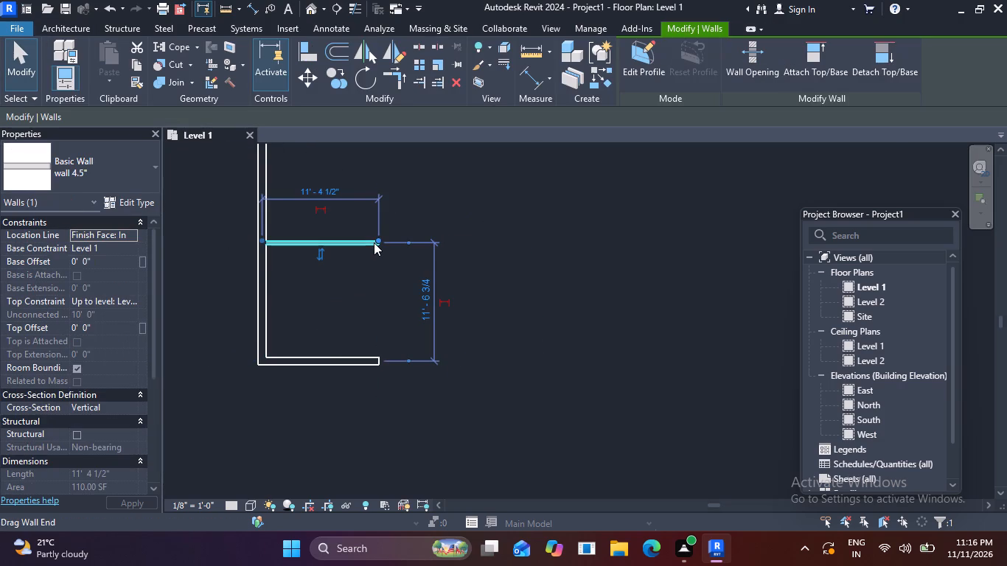
{"action": "type", "text": "cs"}
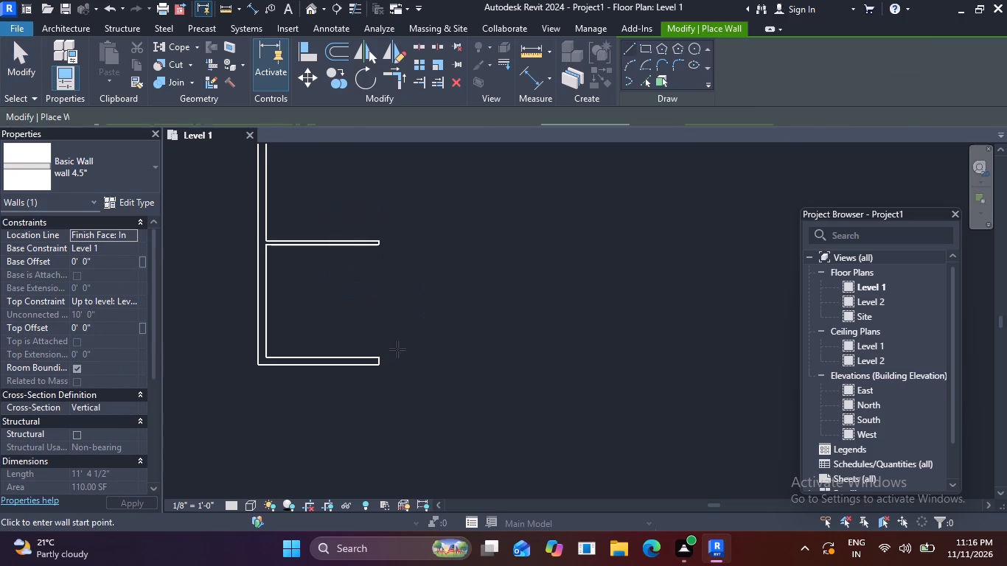
{"action": "left_click", "coordinate": [380, 354]}
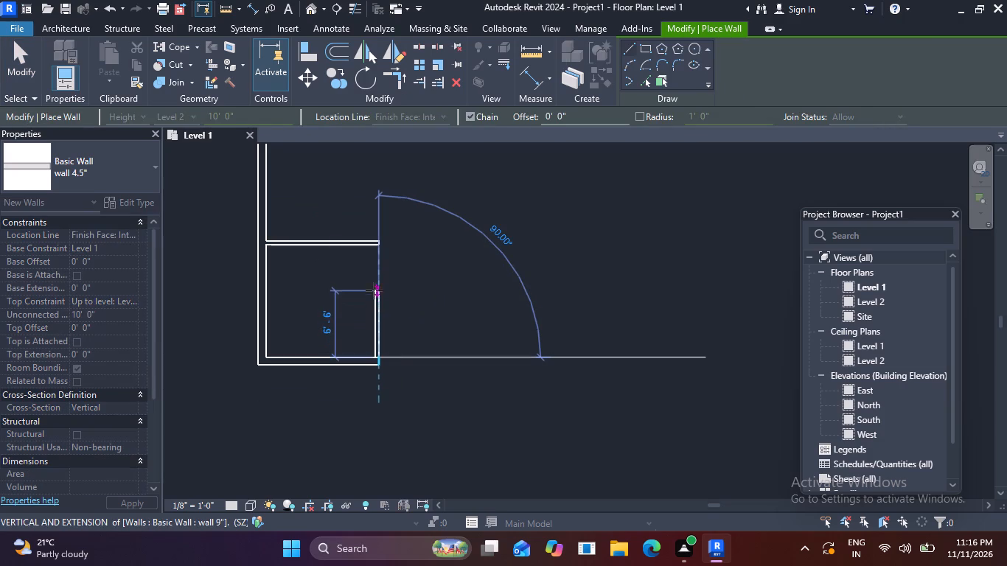
{"action": "key", "text": "space"}
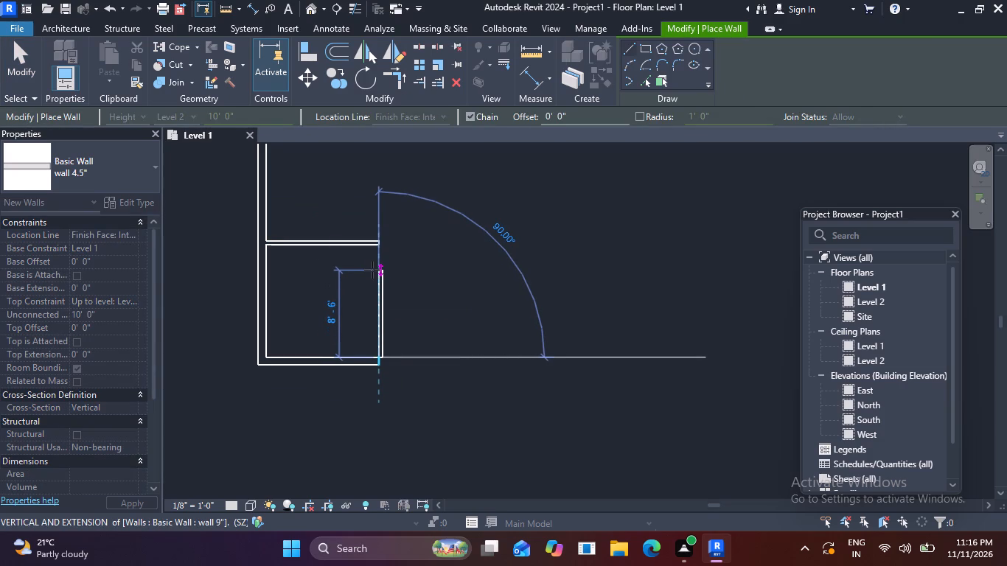
{"action": "scroll", "coordinate": [367, 252], "scroll_direction": "up", "scroll_amount": 3}
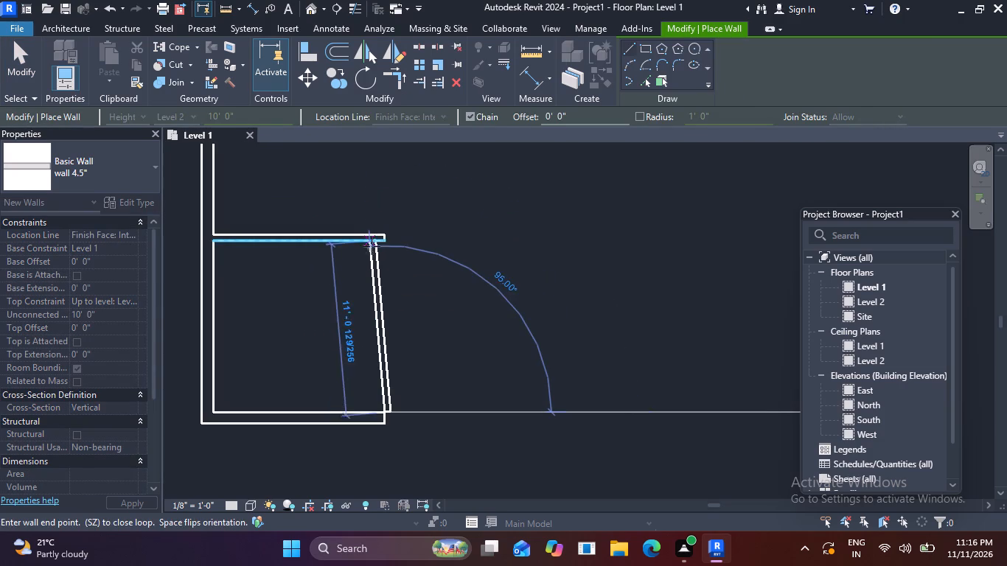
{"action": "left_click", "coordinate": [378, 233]}
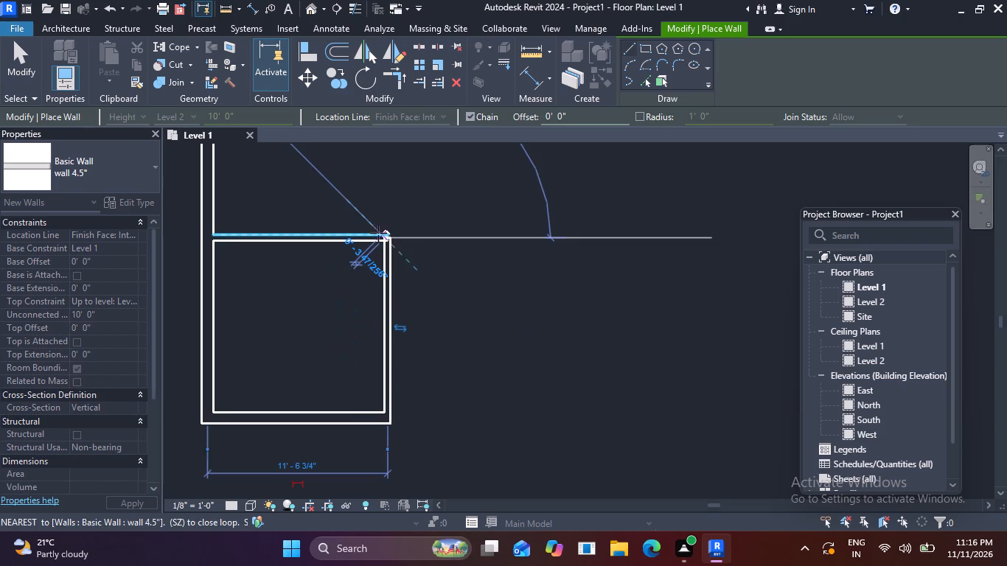
{"action": "key", "text": "Escape"}
{"action": "scroll", "coordinate": [428, 328], "scroll_direction": "down", "scroll_amount": 3}
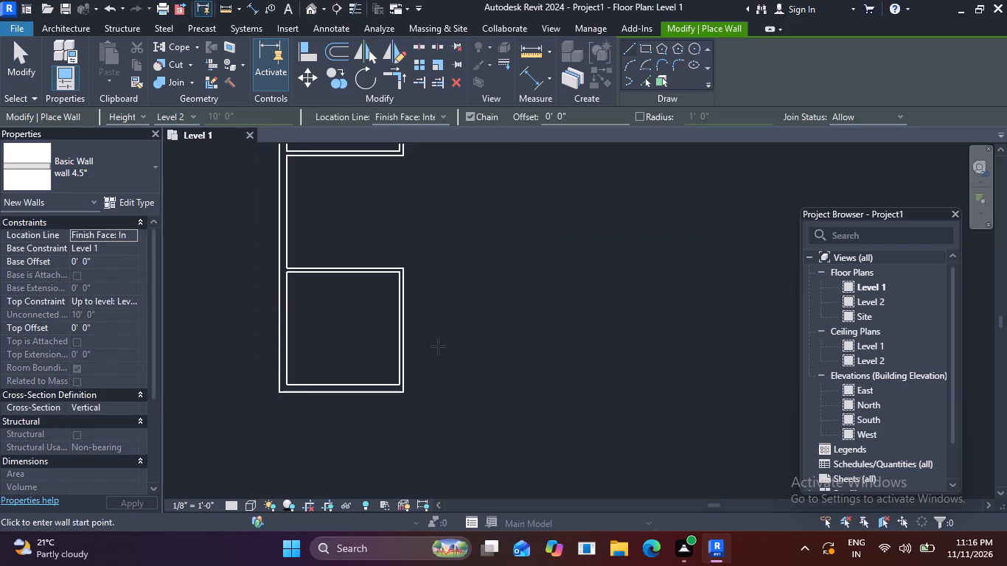
{"action": "middle_click_drag", "start_coordinate": [438, 346], "coordinate": [378, 342]}
{"action": "key", "text": "Escape"}
Extend the bottom wall with a 4' horizontal wall 9" rightward from the bottom room's lower-right outer corner.
{"action": "left_click", "coordinate": [302, 383]}
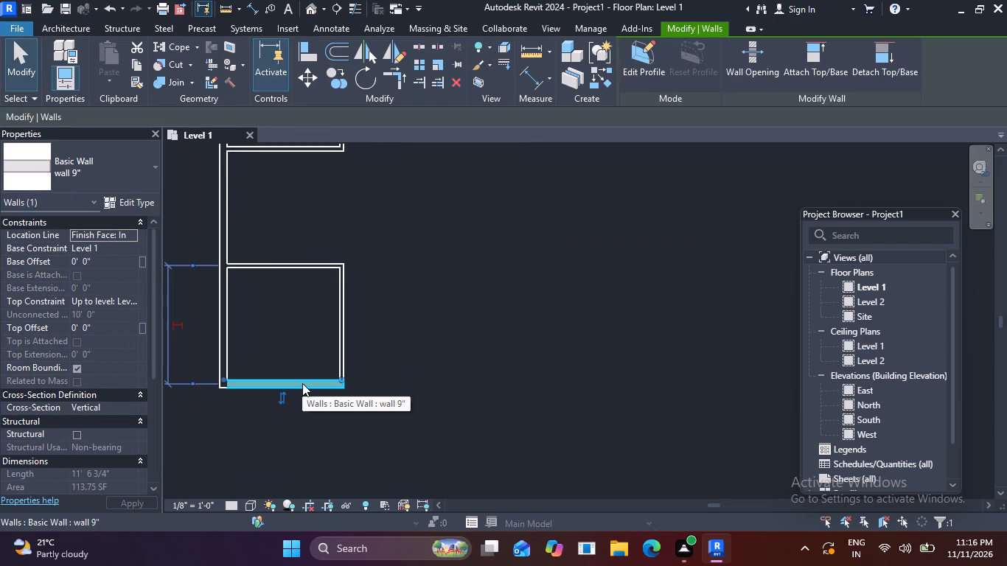
{"action": "type", "text": "cs"}
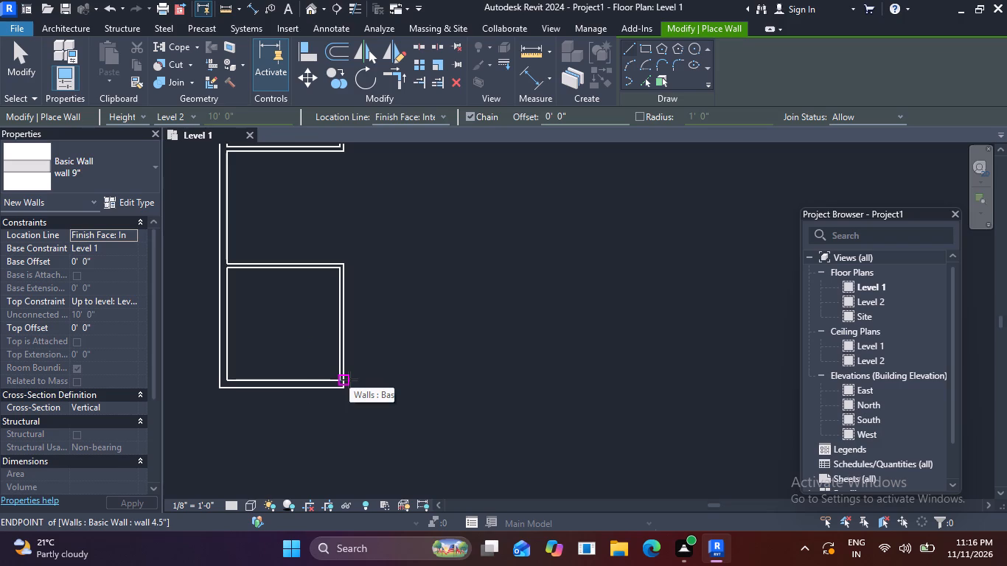
{"action": "scroll", "coordinate": [348, 399], "scroll_direction": "up", "scroll_amount": 3}
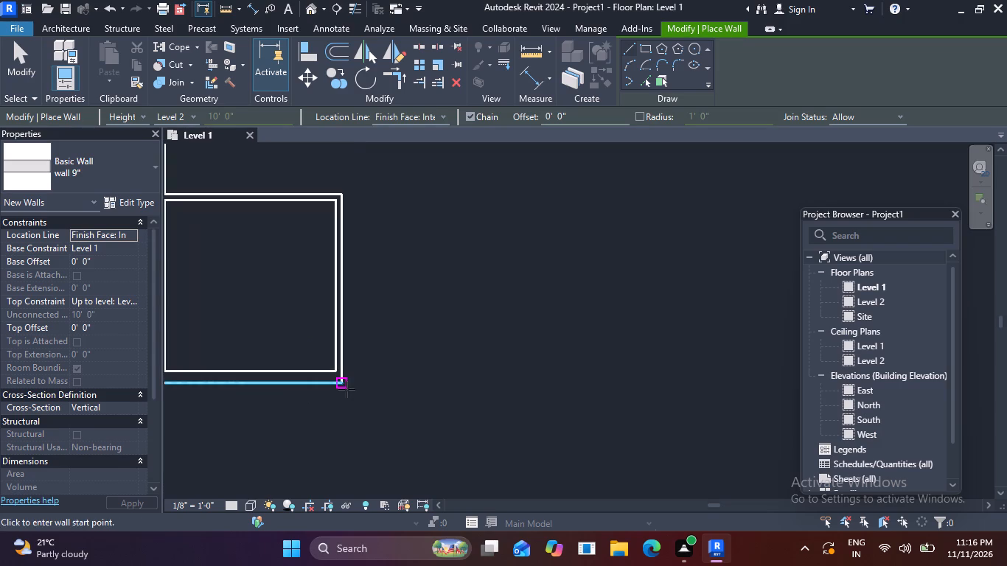
{"action": "left_click", "coordinate": [343, 381]}
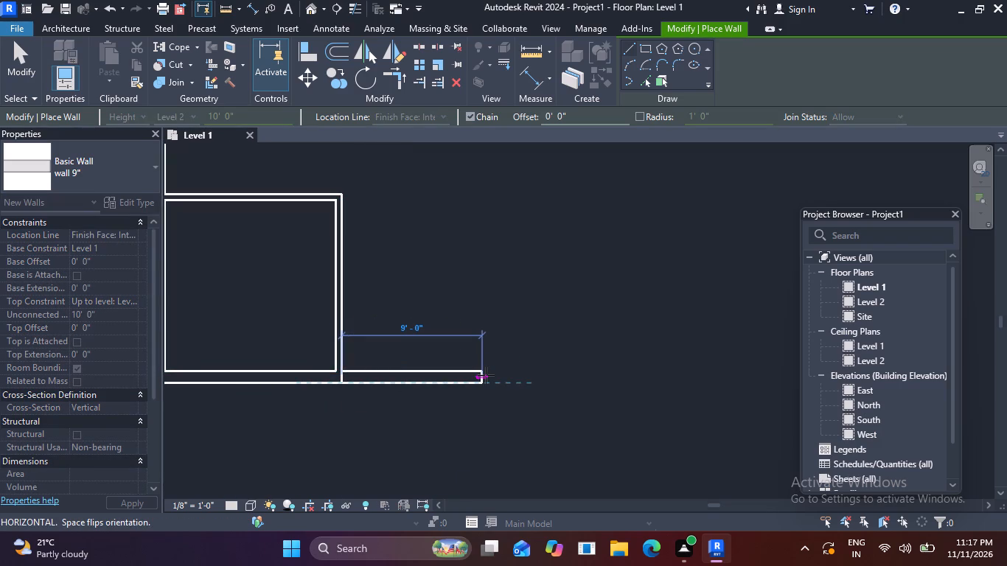
{"action": "type", "text": "4'"}
{"action": "key", "text": "Return"}
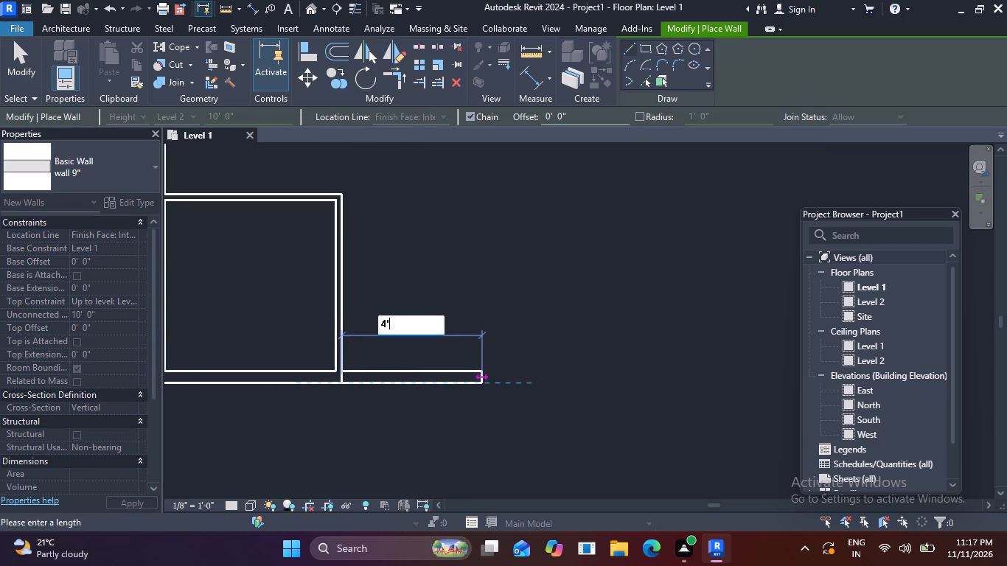
{"action": "key", "text": "Escape"}
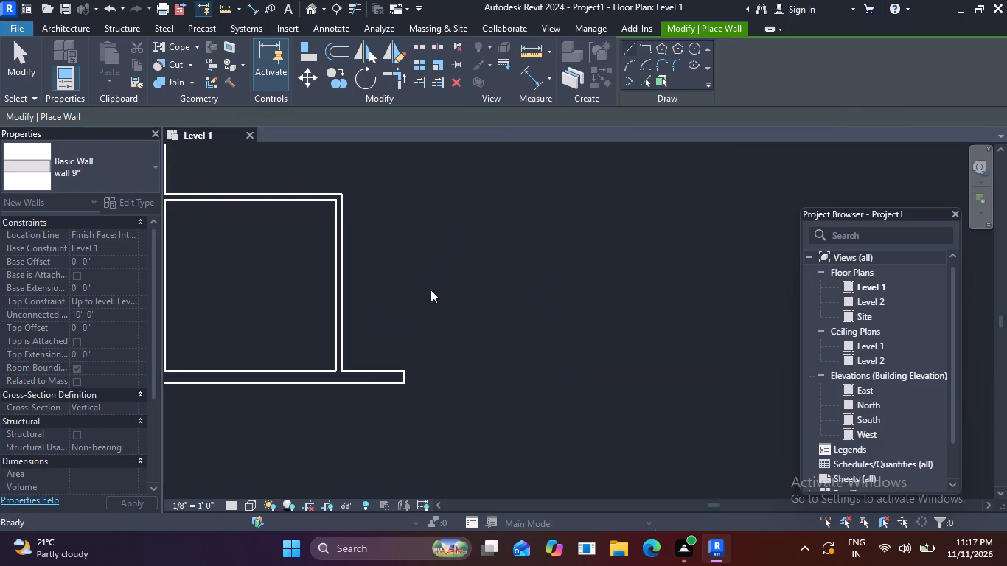
{"action": "key", "text": "Escape"}
Enclose a small room on the 4' extension with a 4.5" vertical wall 5'6" long, flipped outside, and a top wall to the bottom room's right wall.
{"action": "left_click", "coordinate": [332, 302]}
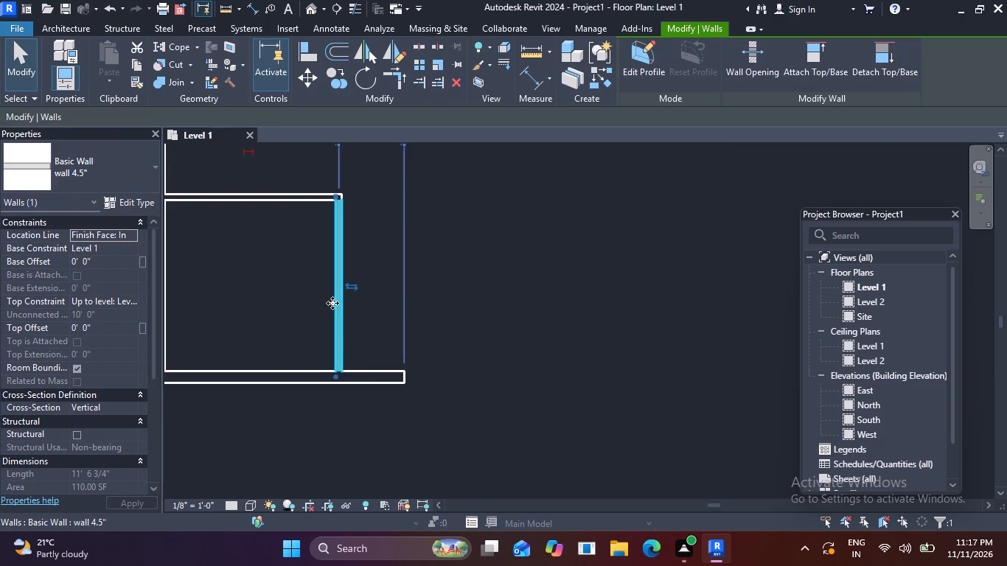
{"action": "type", "text": "cs"}
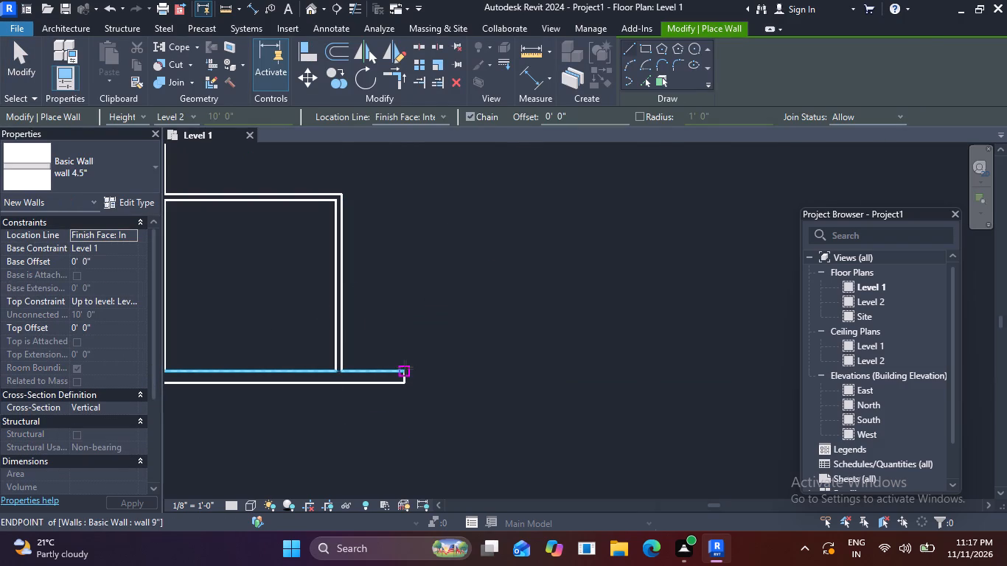
{"action": "left_click", "coordinate": [405, 368]}
{"action": "key", "text": "space"}
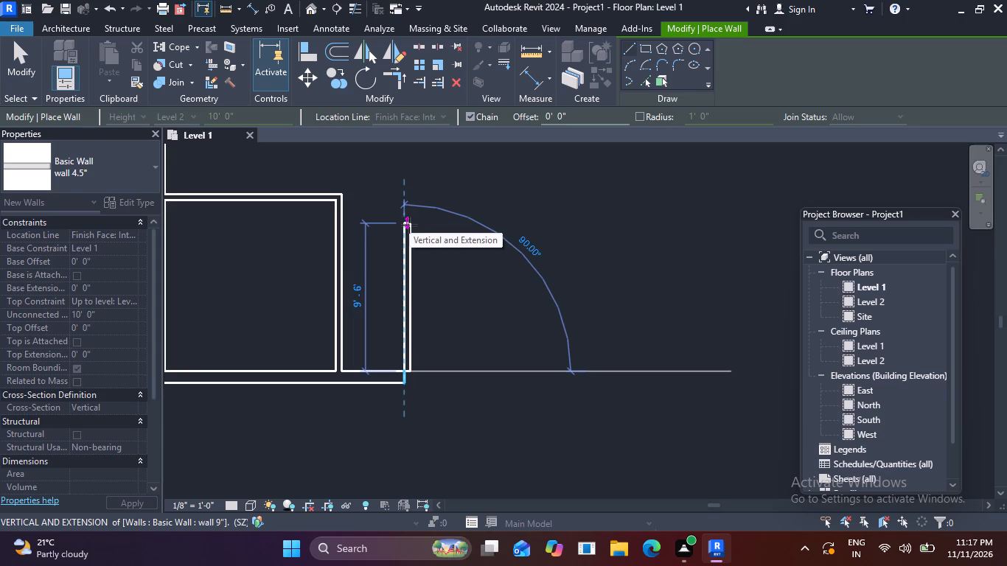
{"action": "type", "text": "5'"}
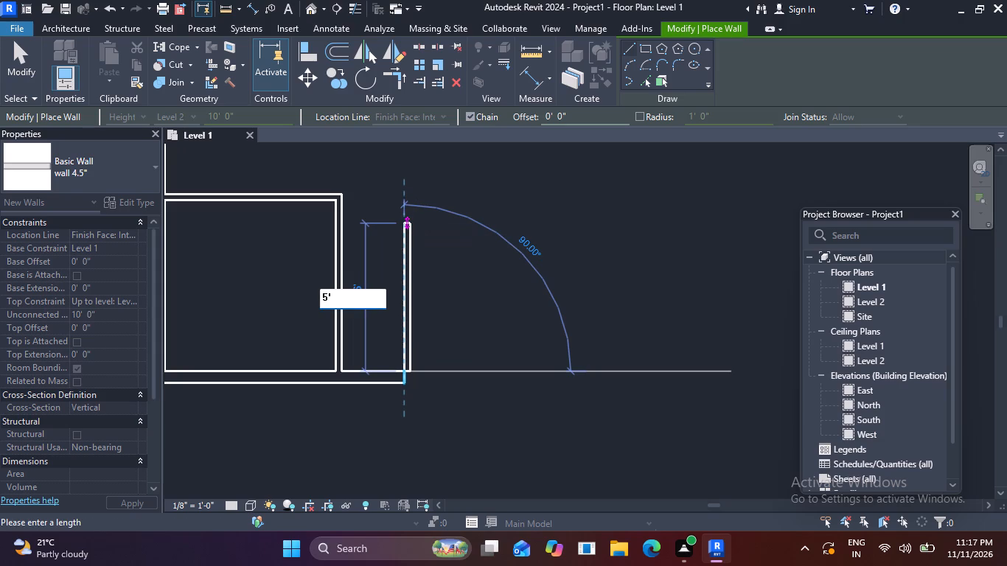
{"action": "key", "text": "6"}
{"action": "key", "text": "shift+quotedbl"}
{"action": "key", "text": "Return"}
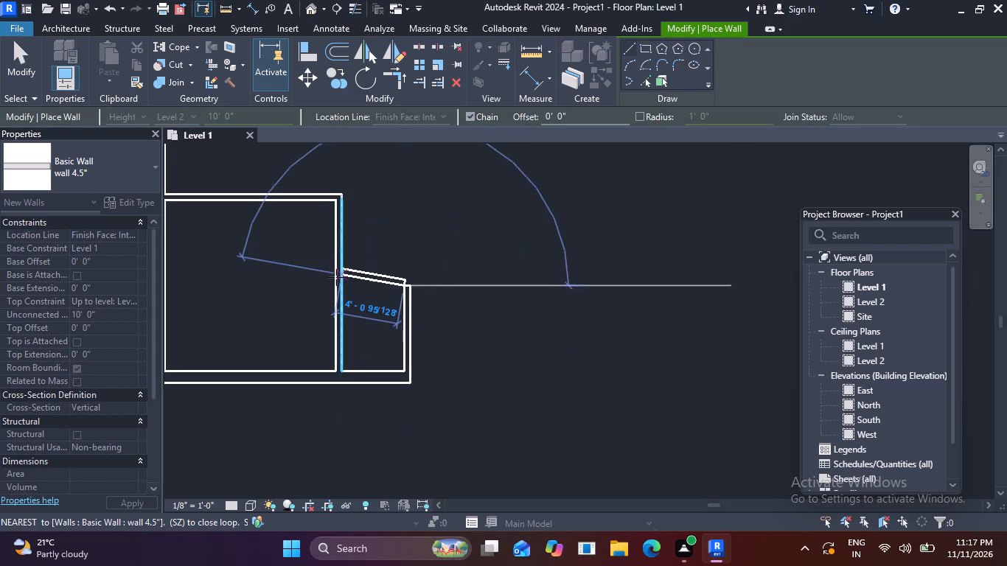
{"action": "left_click", "coordinate": [345, 284]}
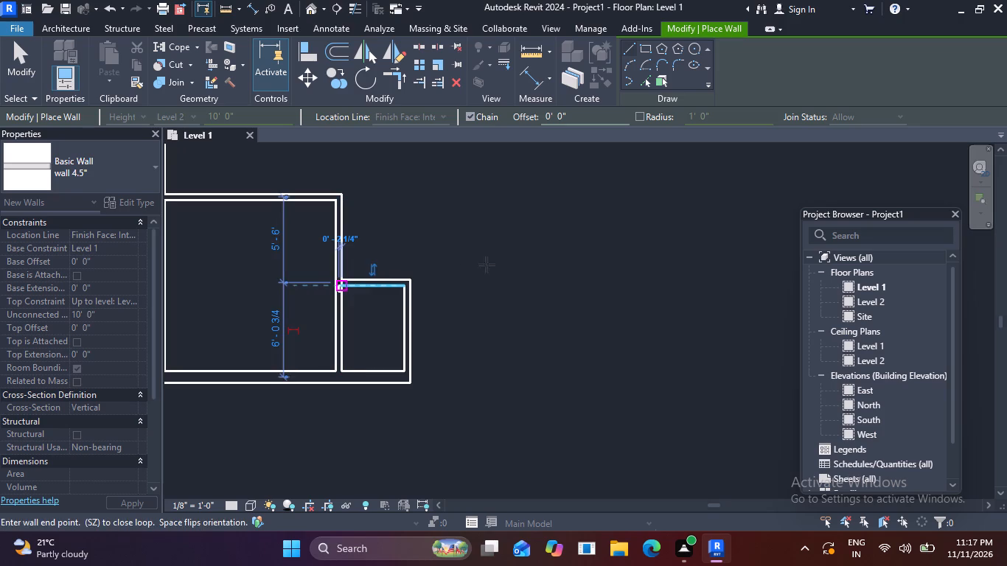
{"action": "key", "text": "Escape"}
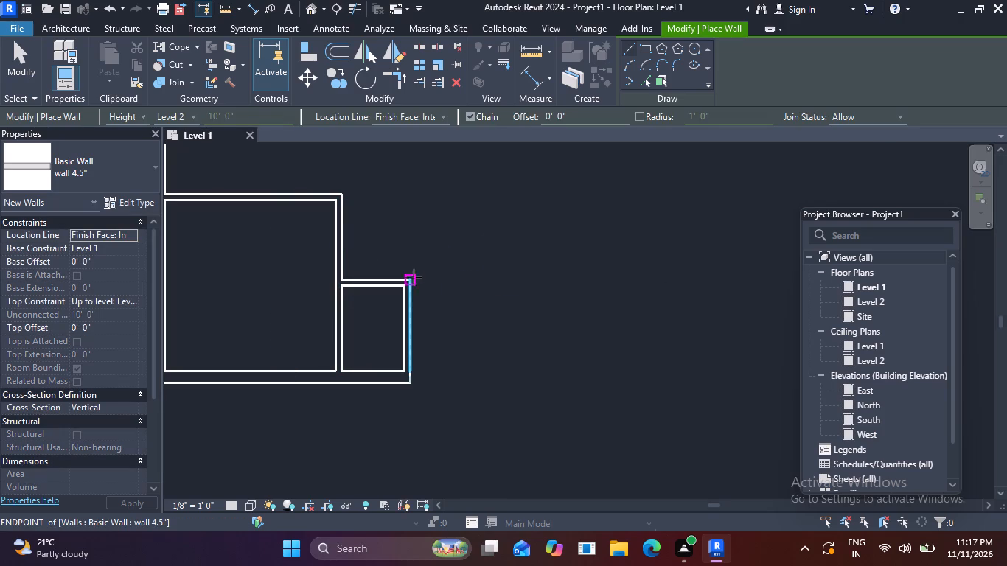
Enclose a second small room above with a 4.5" right wall, drawn 5' and continued level with the partition, and a top wall to the partition's corner.
{"action": "left_click", "coordinate": [411, 279]}
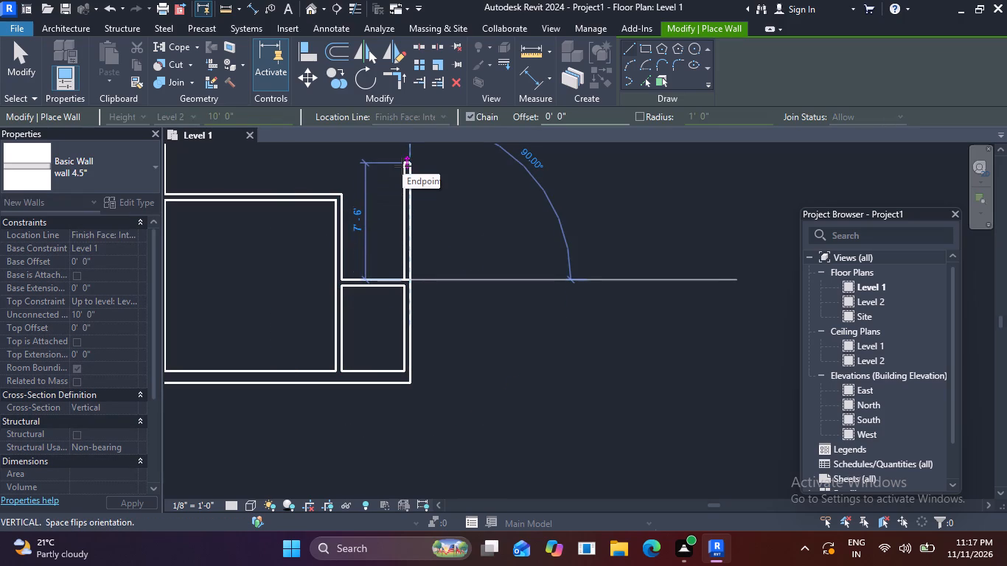
{"action": "type", "text": "5'"}
{"action": "key", "text": "Return"}
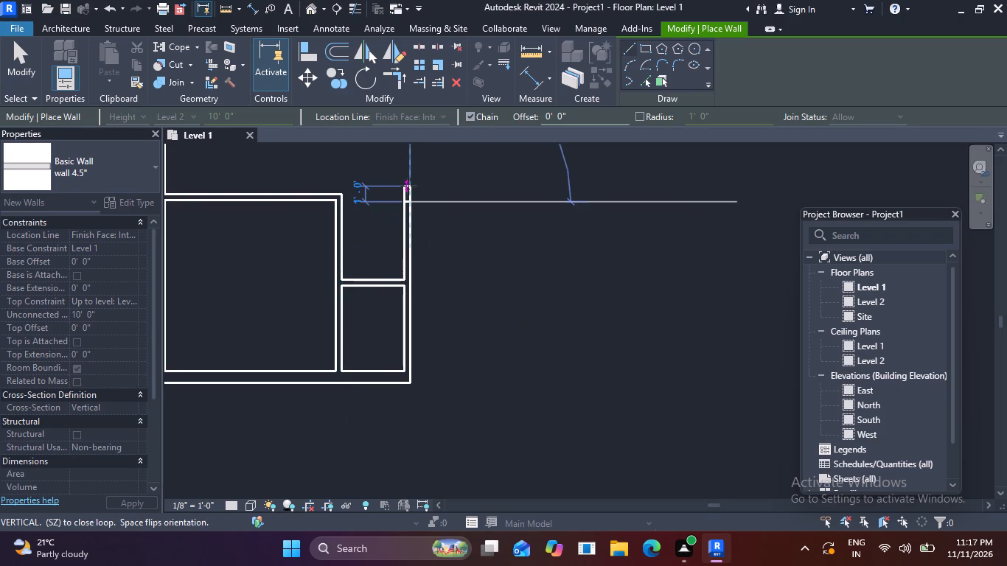
{"action": "scroll", "coordinate": [407, 192], "scroll_direction": "up", "scroll_amount": 4}
{"action": "left_click", "coordinate": [407, 192]}
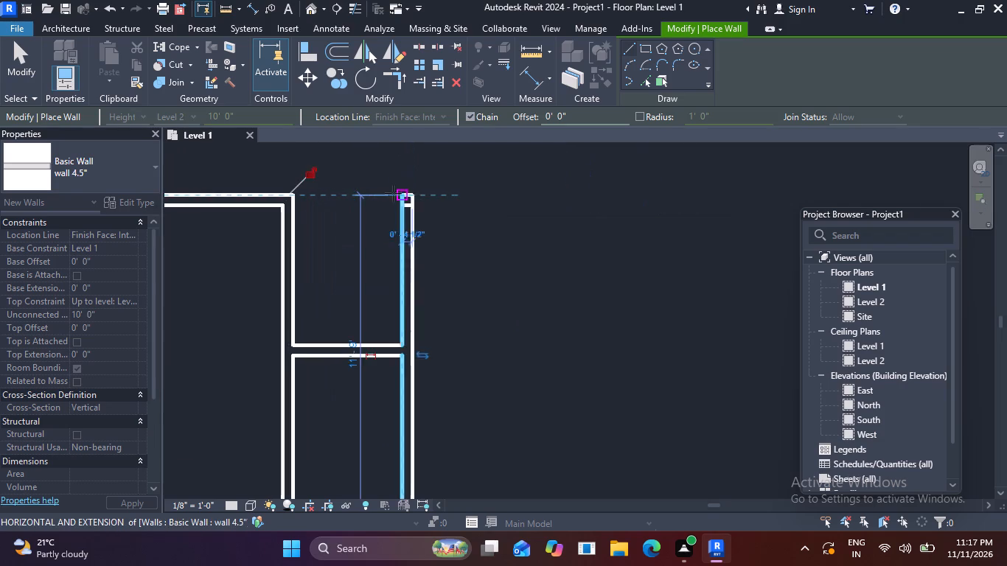
{"action": "left_click", "coordinate": [296, 195]}
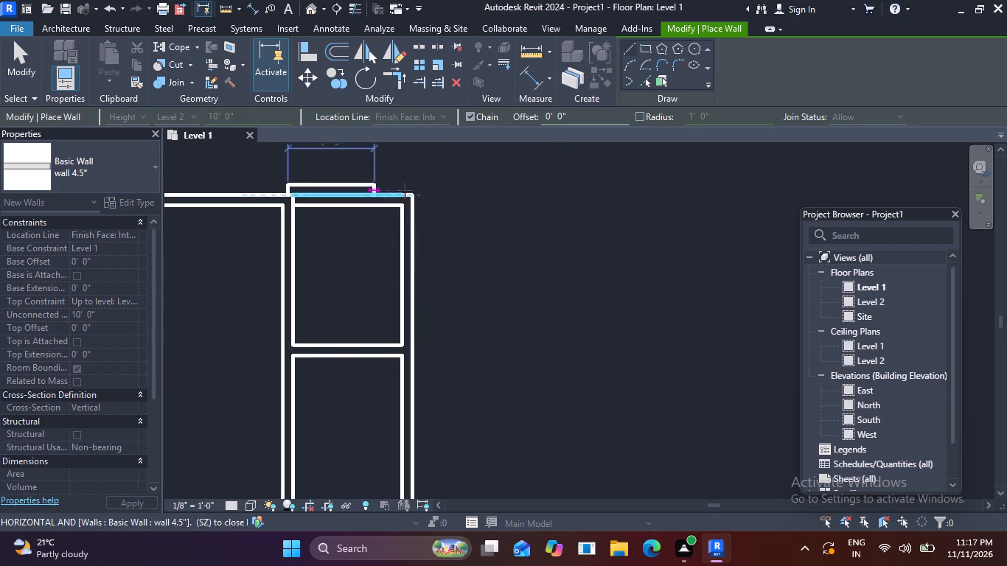
{"action": "key", "text": "Escape"}
{"action": "scroll", "coordinate": [449, 189], "scroll_direction": "down", "scroll_amount": 3}
{"action": "middle_click_drag", "start_coordinate": [465, 244], "coordinate": [414, 214]}
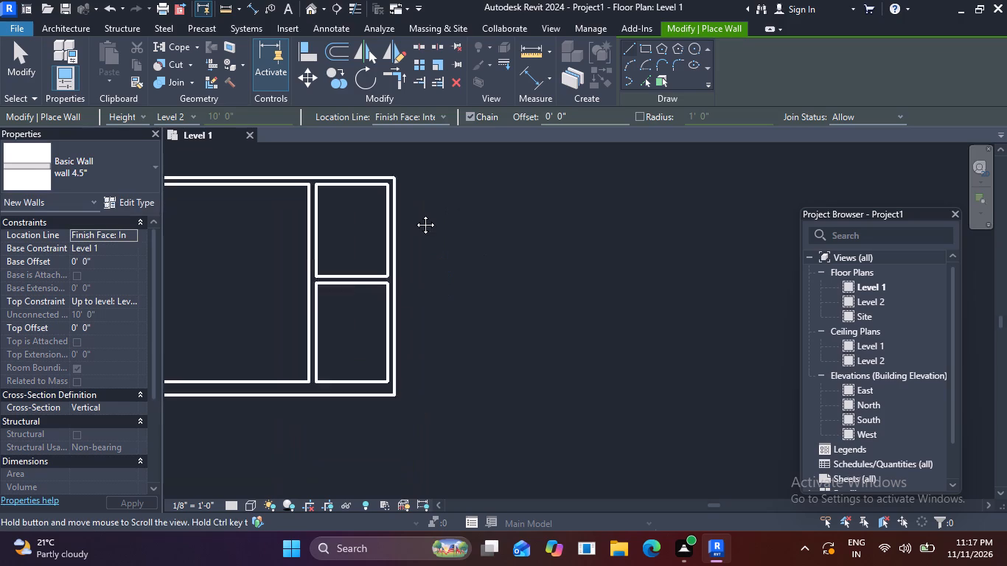
{"action": "middle_click_drag", "start_coordinate": [414, 214], "coordinate": [408, 206]}
{"action": "key", "text": "Escape"}
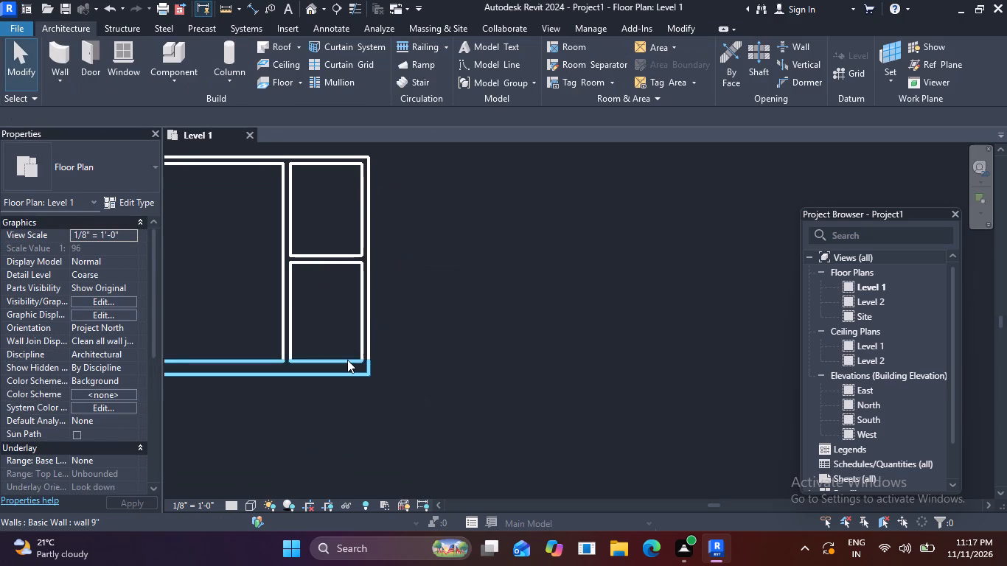
Extend the bottom wall with a 4' horizontal wall 9" rightward from the small rooms' lower-right outer corner.
{"action": "left_click", "coordinate": [347, 360]}
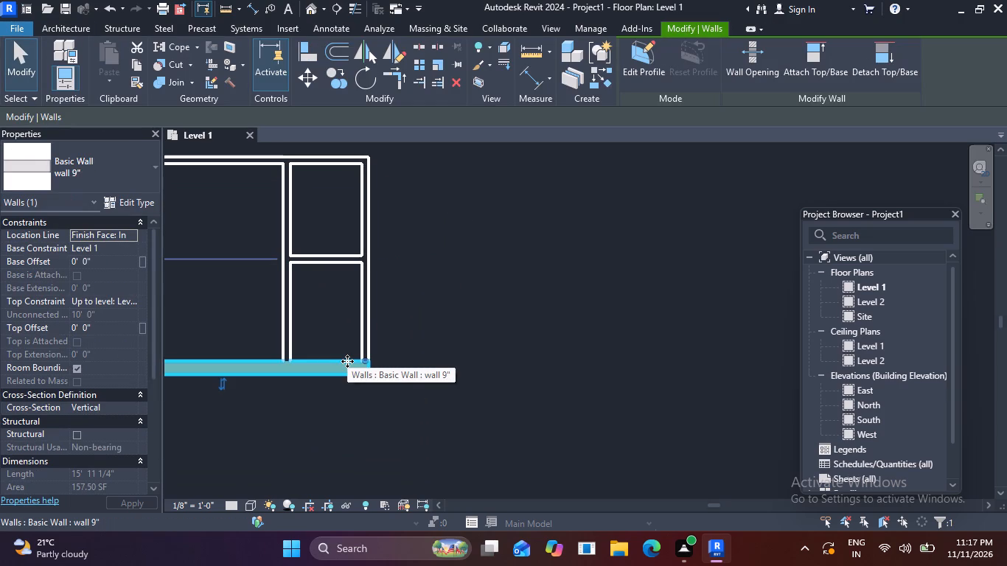
{"action": "type", "text": "cs"}
{"action": "left_click", "coordinate": [371, 374]}
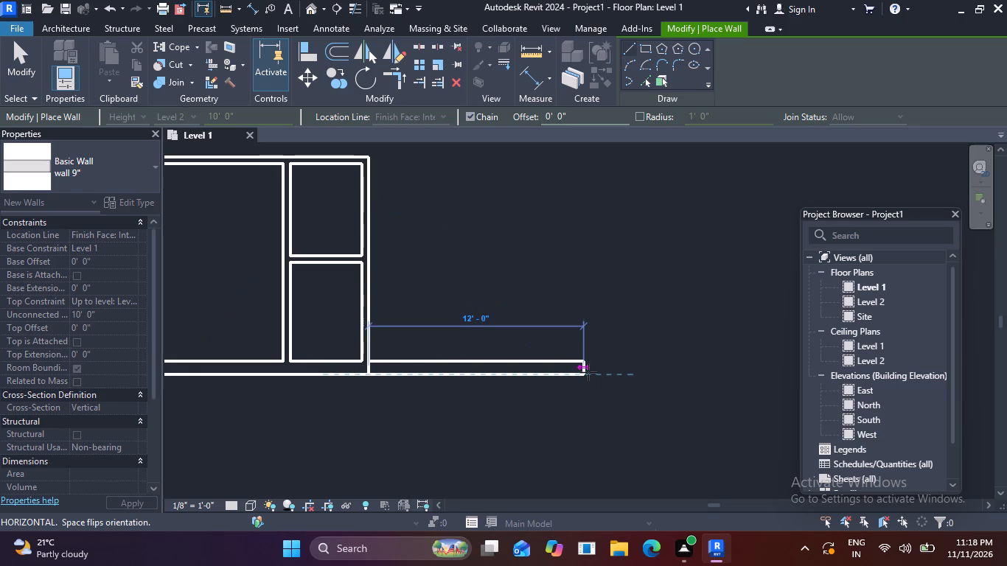
{"action": "type", "text": "4'"}
{"action": "key", "text": "Return"}
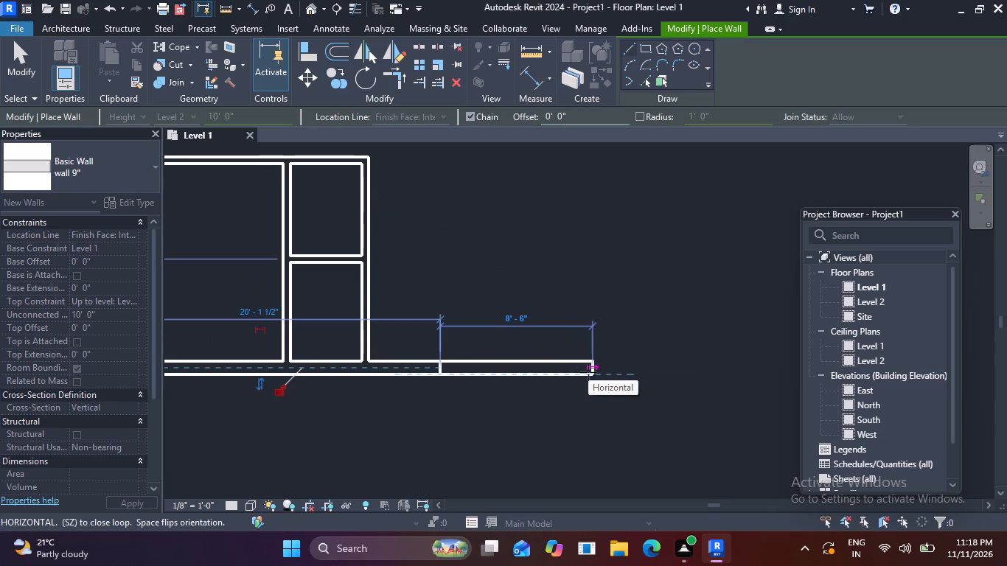
{"action": "key", "text": "Escape"}
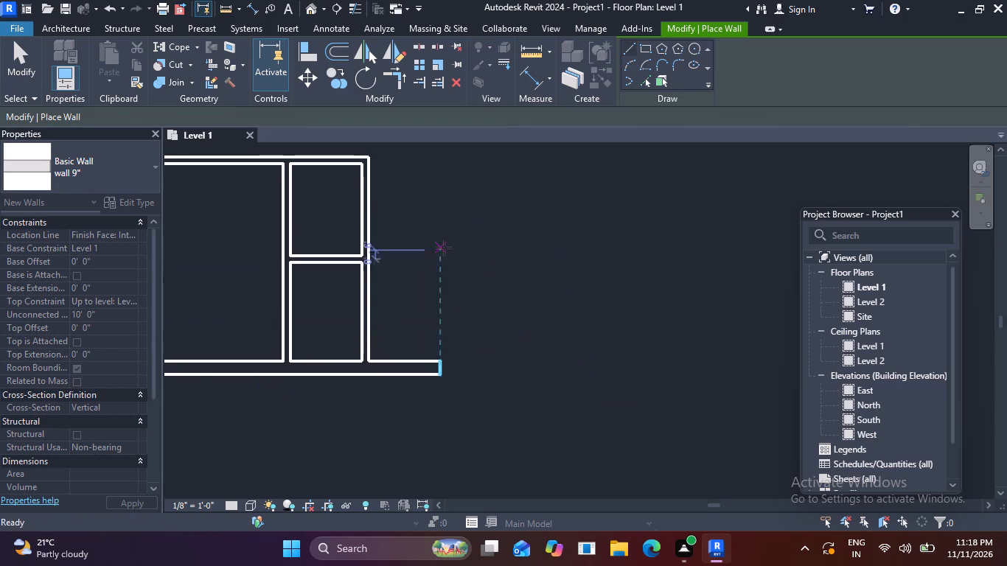
{"action": "key", "text": "Escape"}
Enclose the new space with a 4.5" vertical wall 8'9" long, flipped outside, and a top wall back to the small rooms' right wall.
{"action": "left_click", "coordinate": [369, 324]}
{"action": "type", "text": "cs"}
{"action": "left_click", "coordinate": [442, 357]}
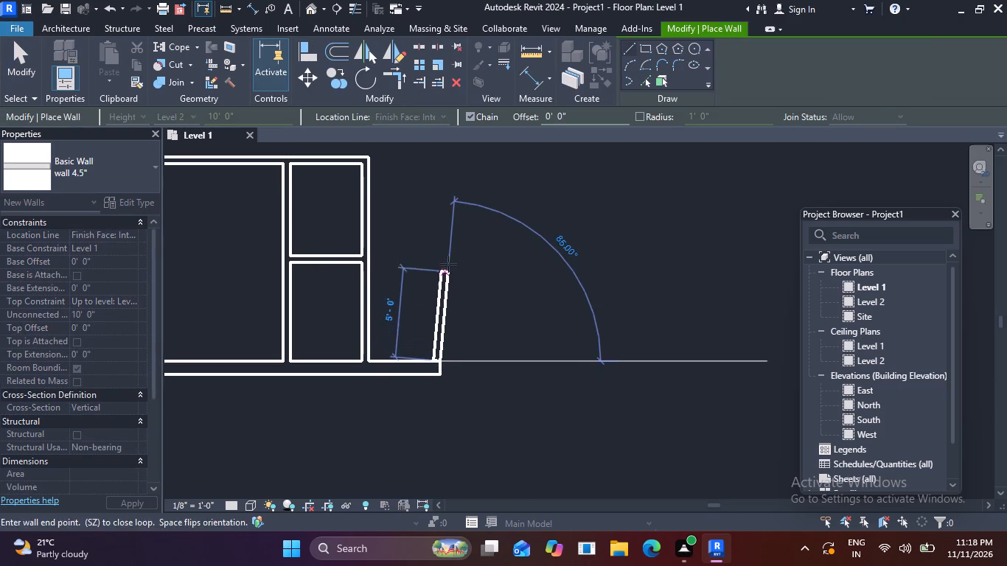
{"action": "key", "text": "space"}
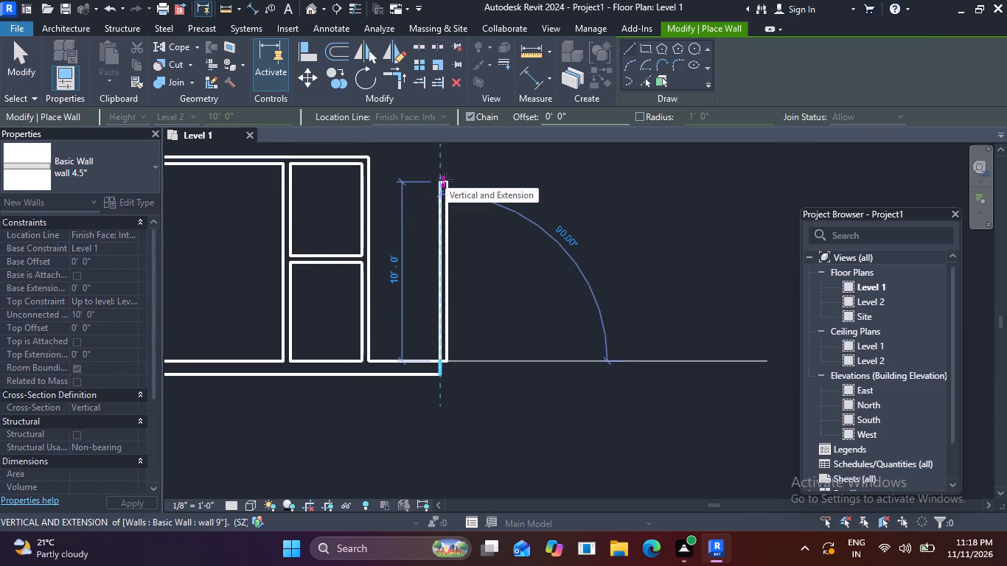
{"action": "key", "text": "8"}
{"action": "type", "text": "'9"}
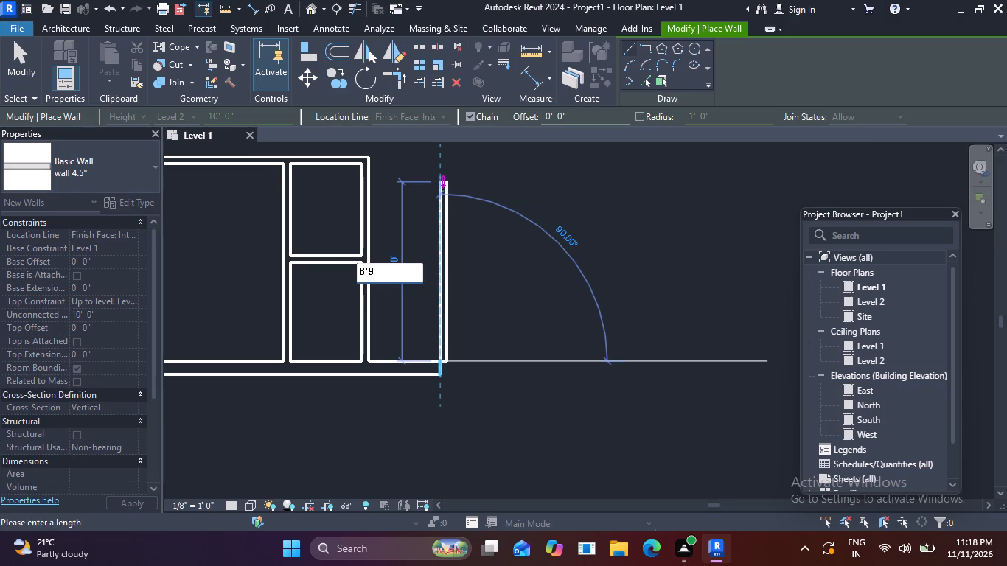
{"action": "key", "text": "shift+quotedbl"}
{"action": "key", "text": "Return"}
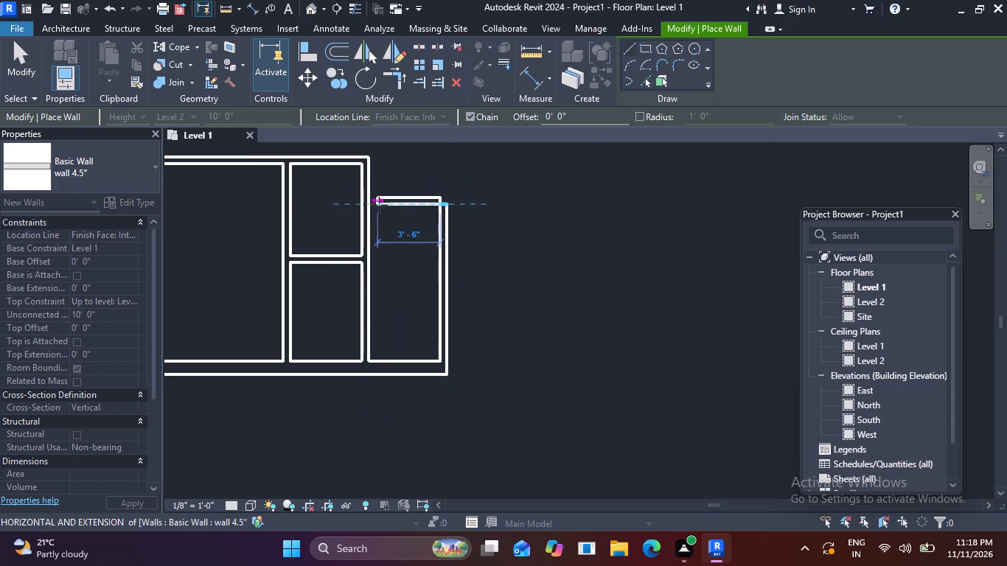
{"action": "left_click", "coordinate": [371, 203]}
{"action": "key", "text": "Escape"}
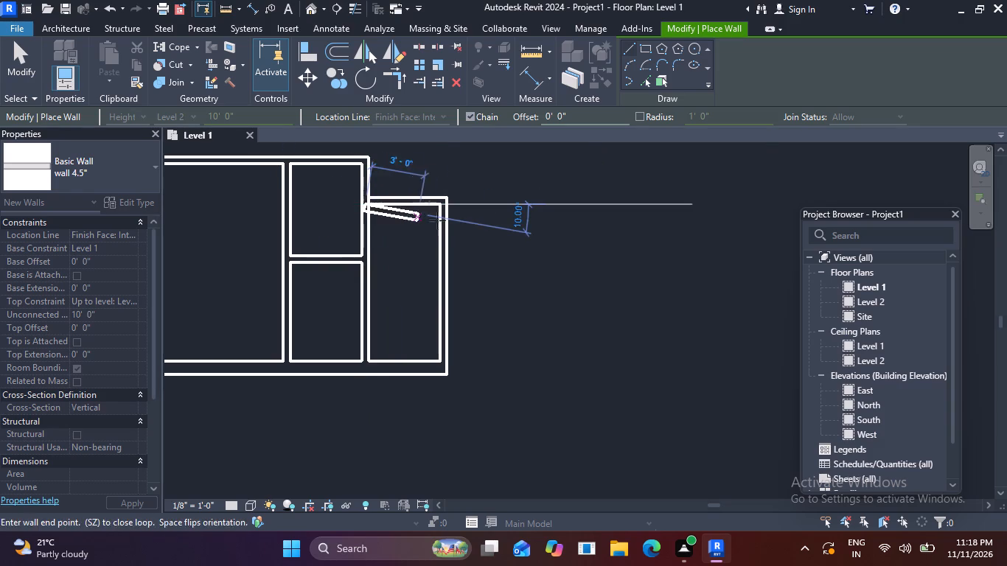
{"action": "key", "text": "Escape"}
Extend the bottom wall with an 11'10" horizontal wall 9" rightward from the narrow room's lower-right outer corner.
{"action": "left_click", "coordinate": [407, 376]}
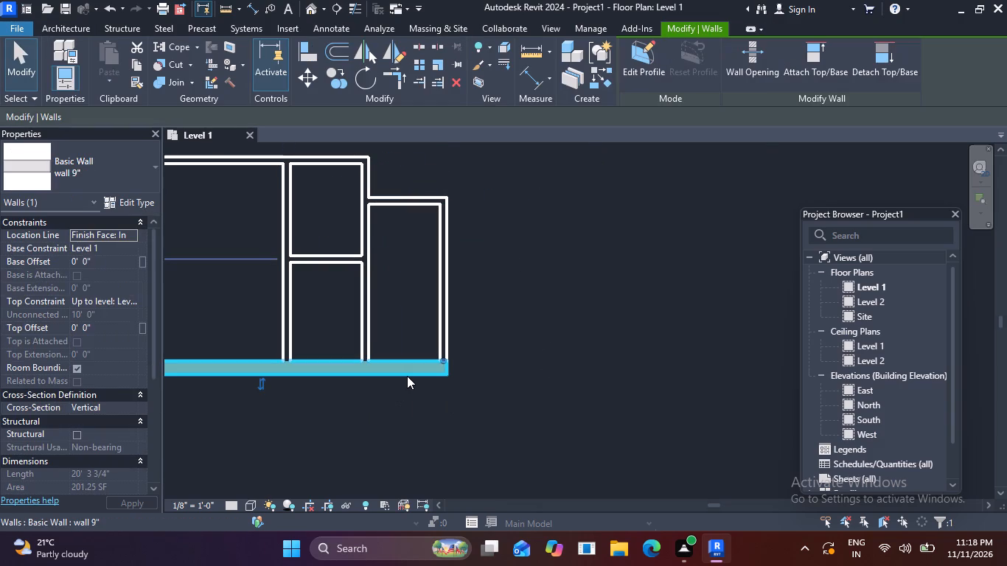
{"action": "type", "text": "cs"}
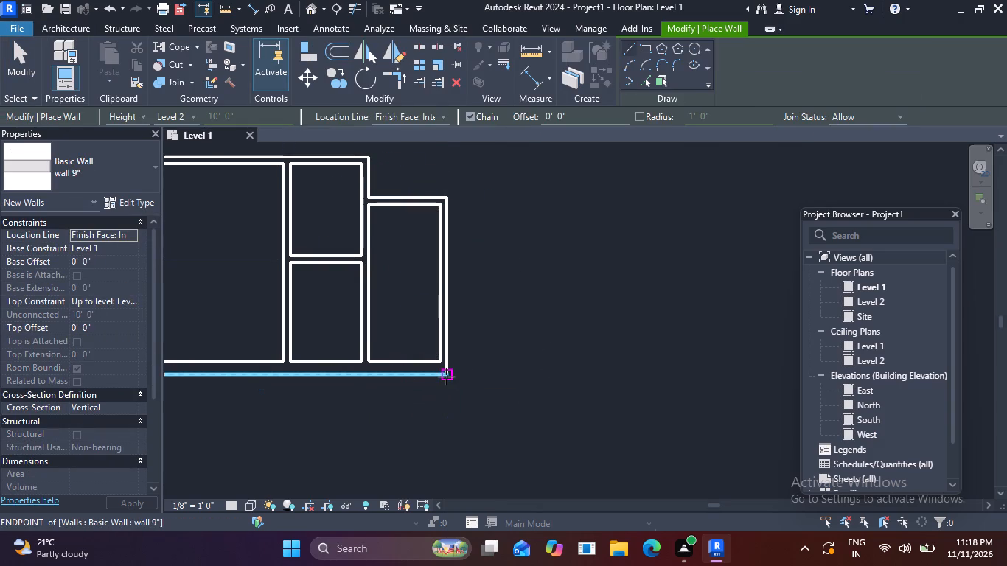
{"action": "left_click", "coordinate": [445, 377]}
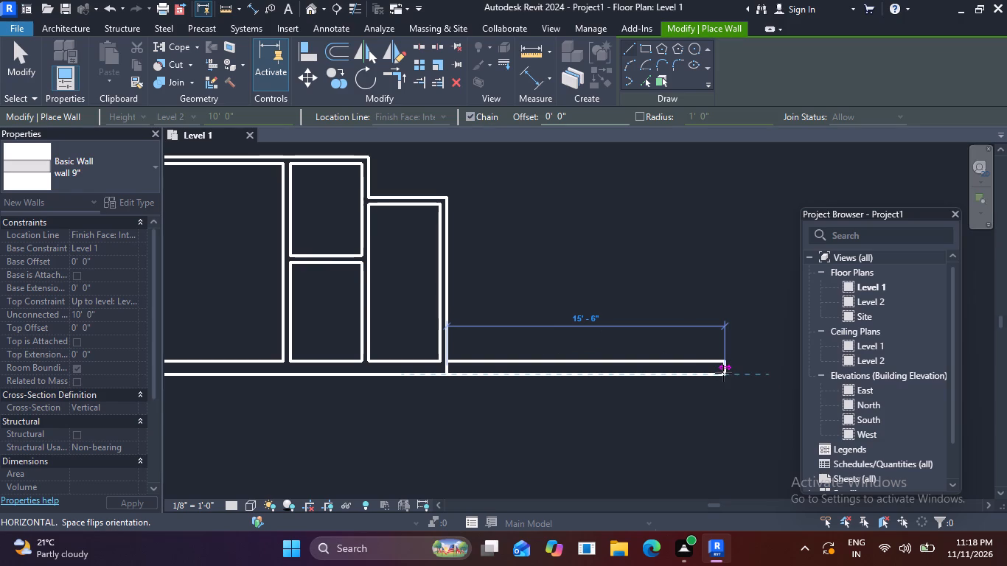
{"action": "type", "text": "11'"}
{"action": "type", "text": "10"}
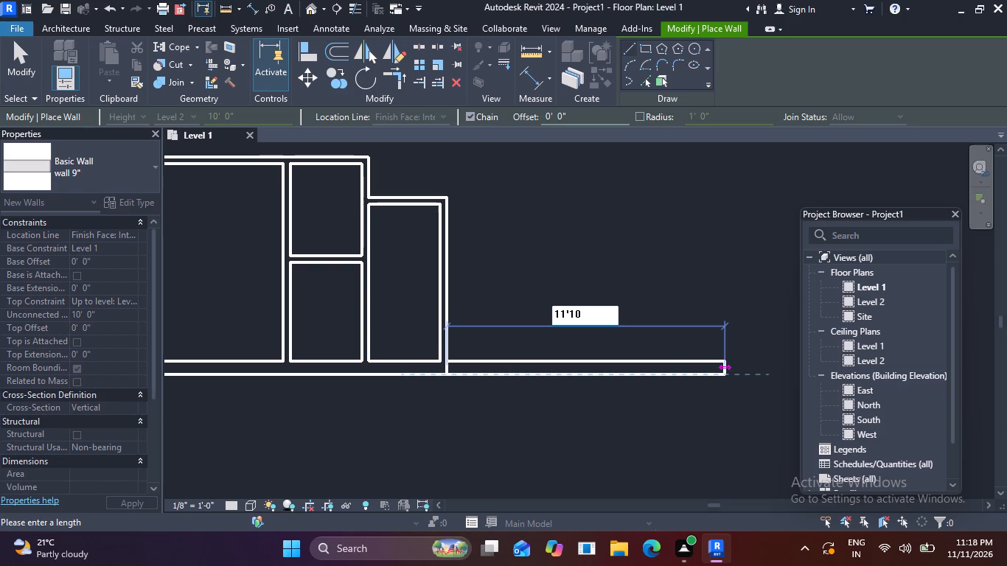
{"action": "key", "text": "shift+quotedbl"}
{"action": "key", "text": "Return"}
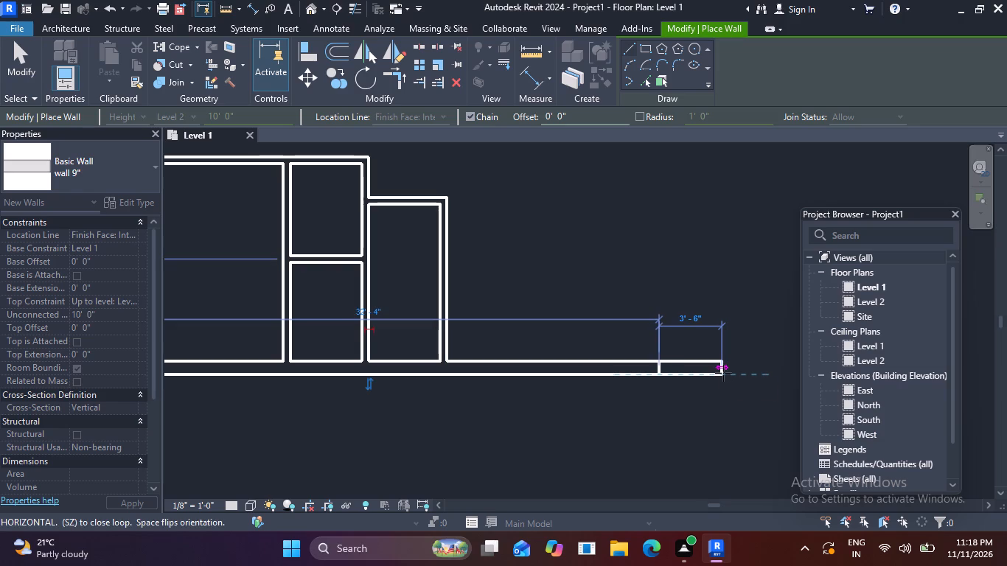
{"action": "key", "text": "Escape"}
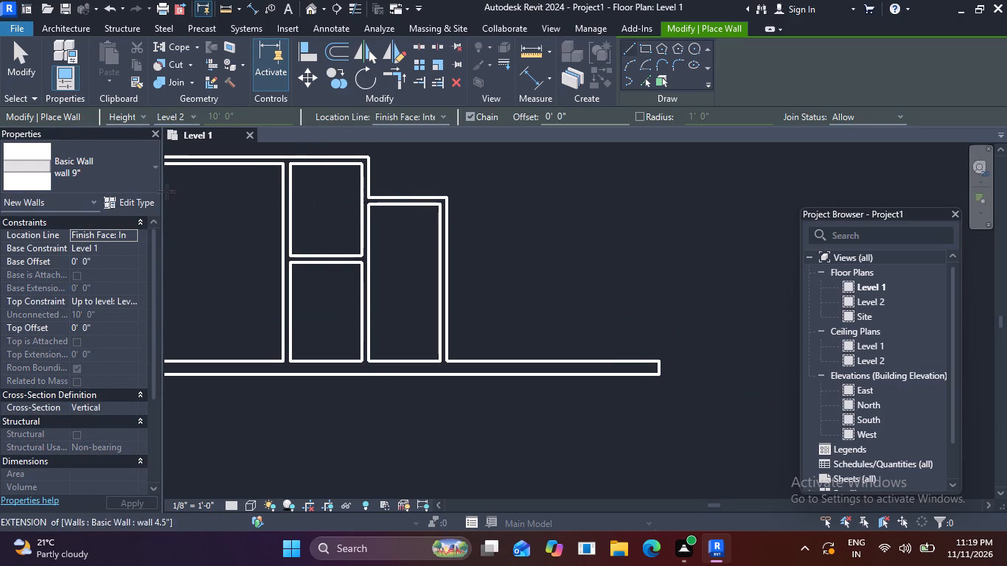
{"action": "left_click", "coordinate": [445, 299]}
{"action": "key", "text": "Escape"}
{"action": "key", "text": "Escape"}
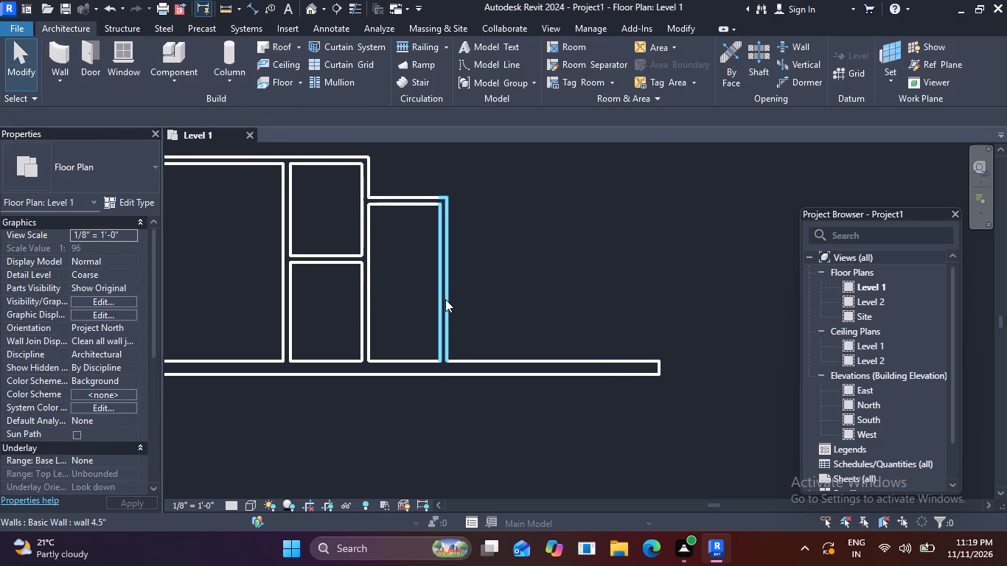
Draw a 4.5" vertical wall 16'3" long upward from the bottom wall's upper right-end corner, flipped to the outside.
{"action": "left_click", "coordinate": [445, 299]}
{"action": "type", "text": "cs"}
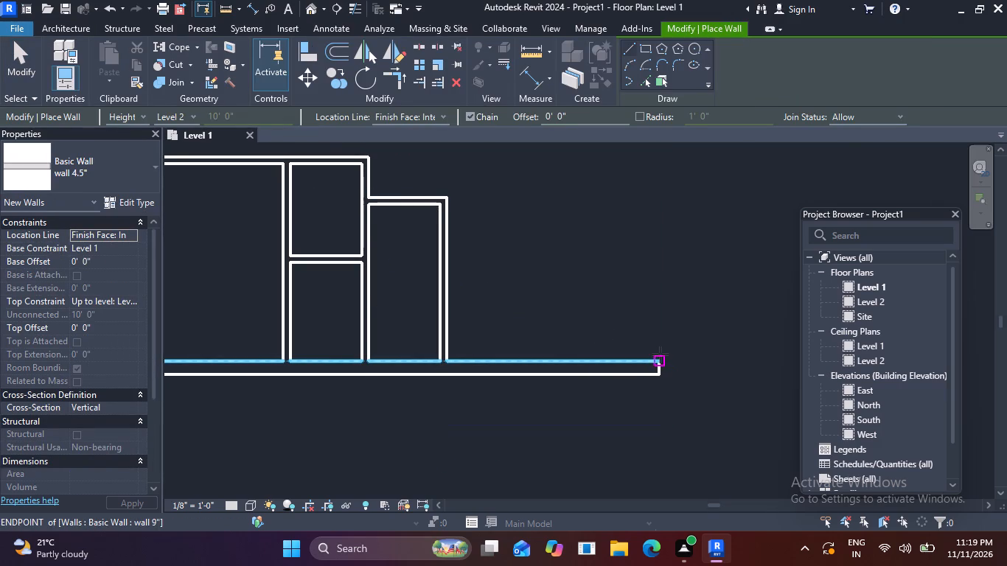
{"action": "left_click", "coordinate": [660, 354]}
{"action": "key", "text": "space"}
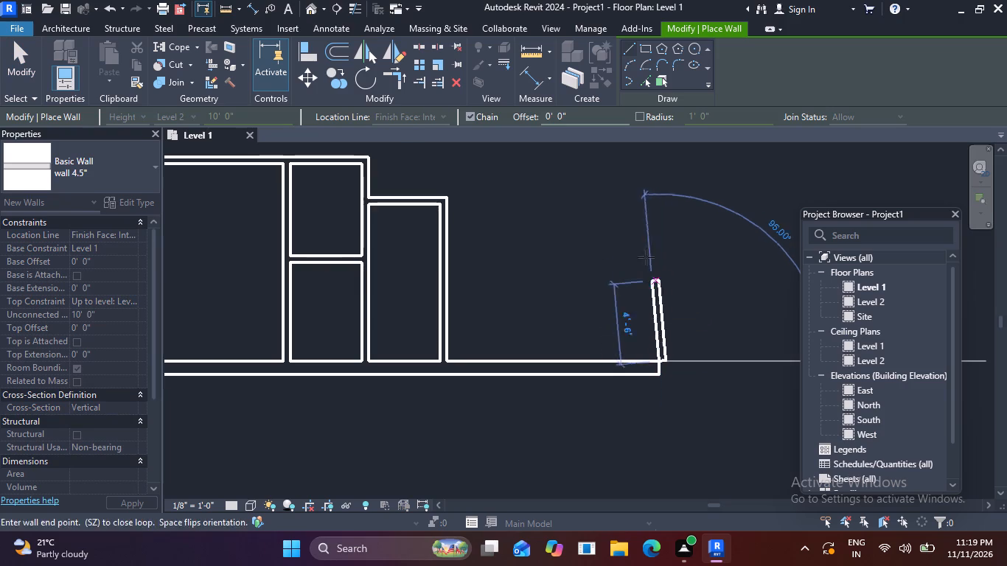
{"action": "middle_click_drag", "start_coordinate": [653, 174], "coordinate": [655, 181]}
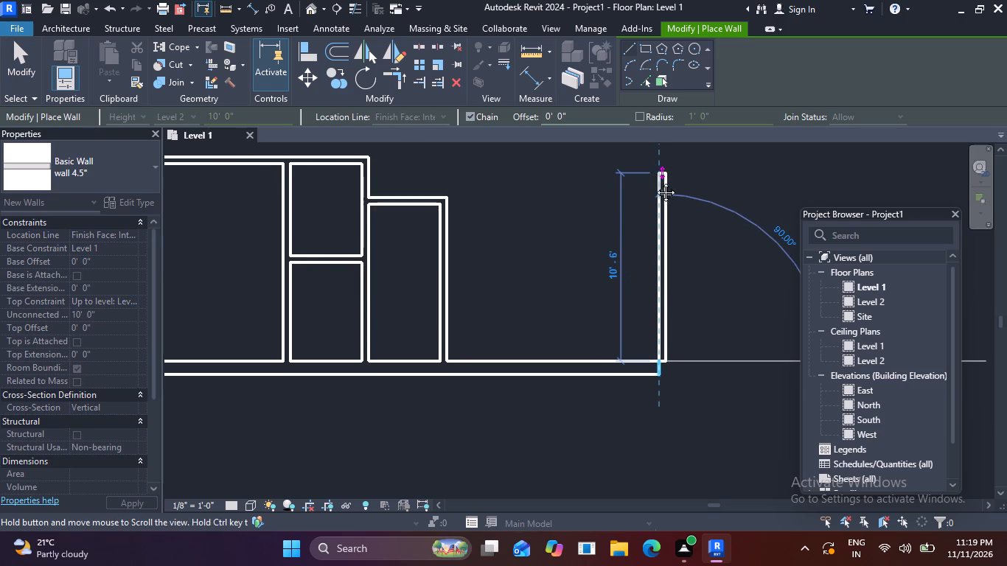
{"action": "middle_click_drag", "start_coordinate": [655, 181], "coordinate": [698, 336]}
{"action": "key", "text": "1"}
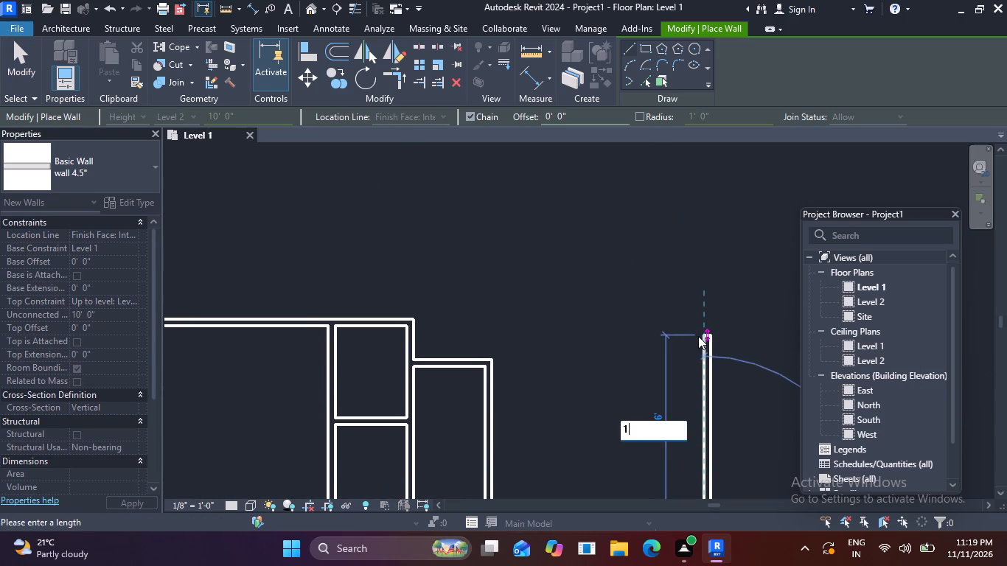
{"action": "type", "text": "6'"}
{"action": "type", "text": "3\""}
{"action": "key", "text": "Return"}
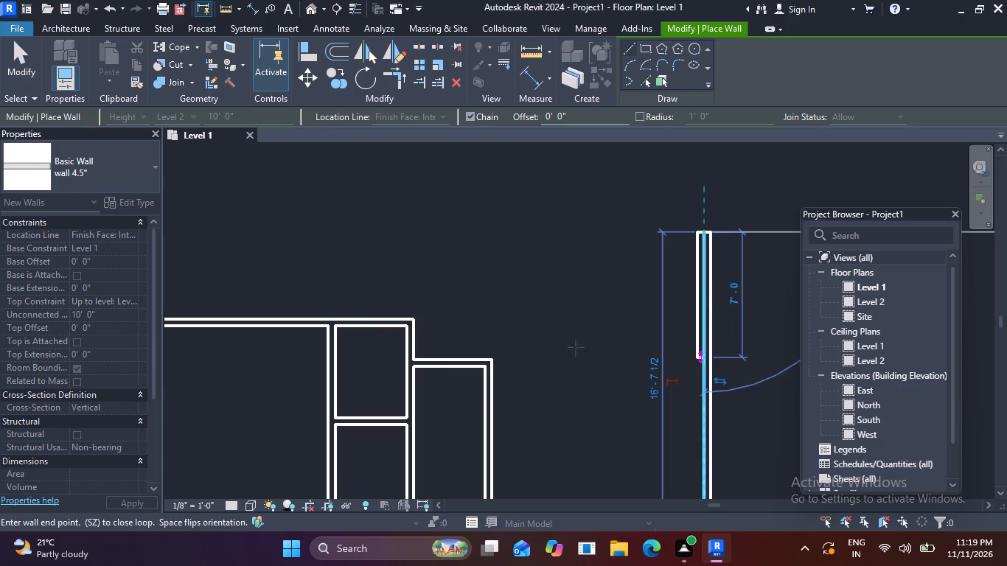
{"action": "key", "text": "Escape"}
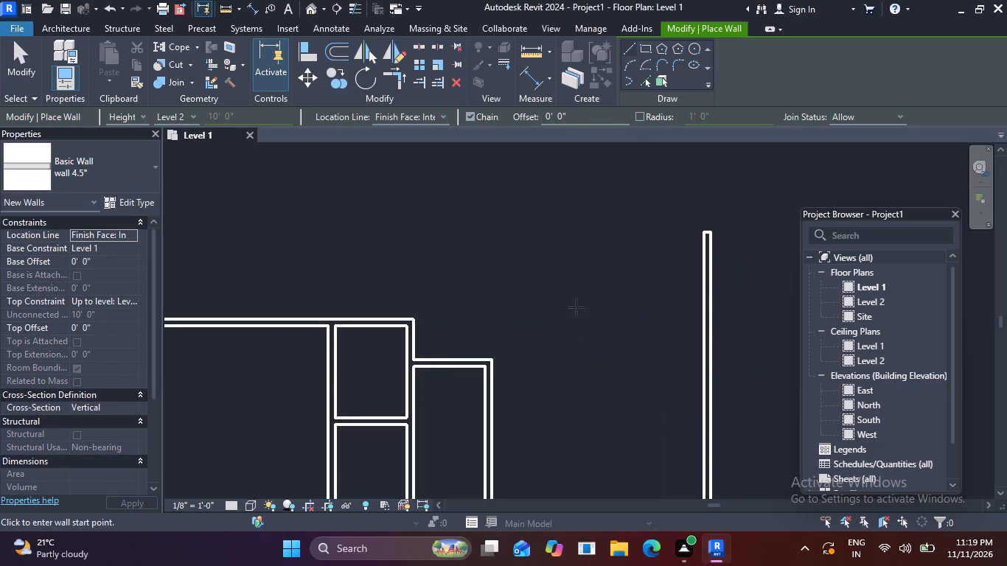
Start a horizontal 4.5" top wall leftward from the tall wall's upper inner corner, flipped to the outside, with a length beginning 11.
{"action": "middle_click_drag", "start_coordinate": [576, 307], "coordinate": [582, 437]}
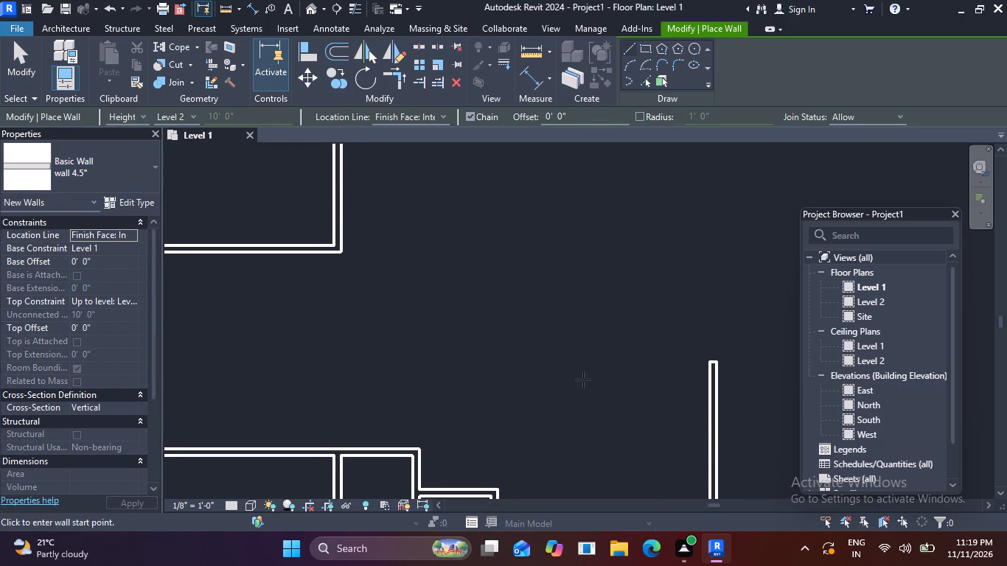
{"action": "left_click", "coordinate": [708, 357]}
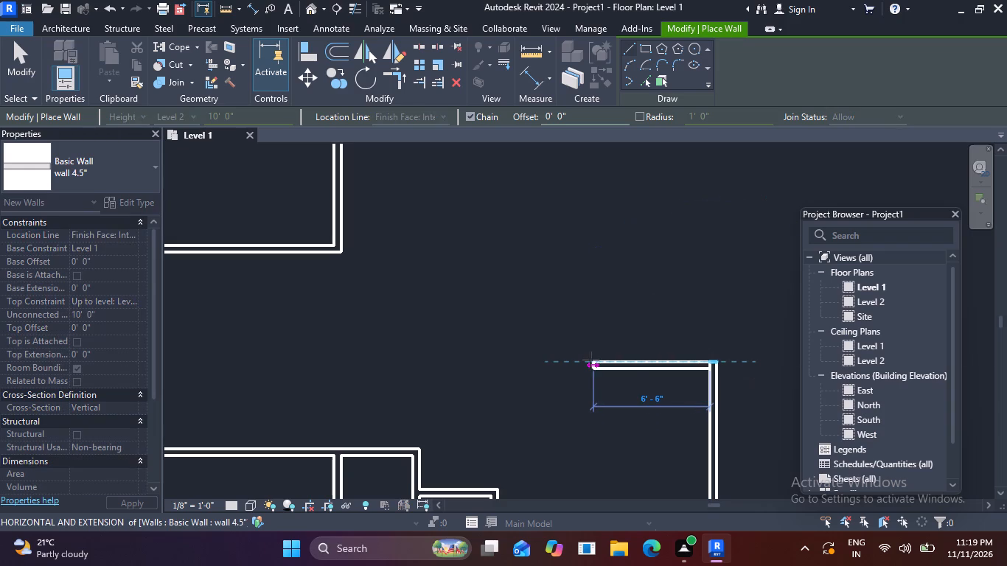
{"action": "key", "text": "space"}
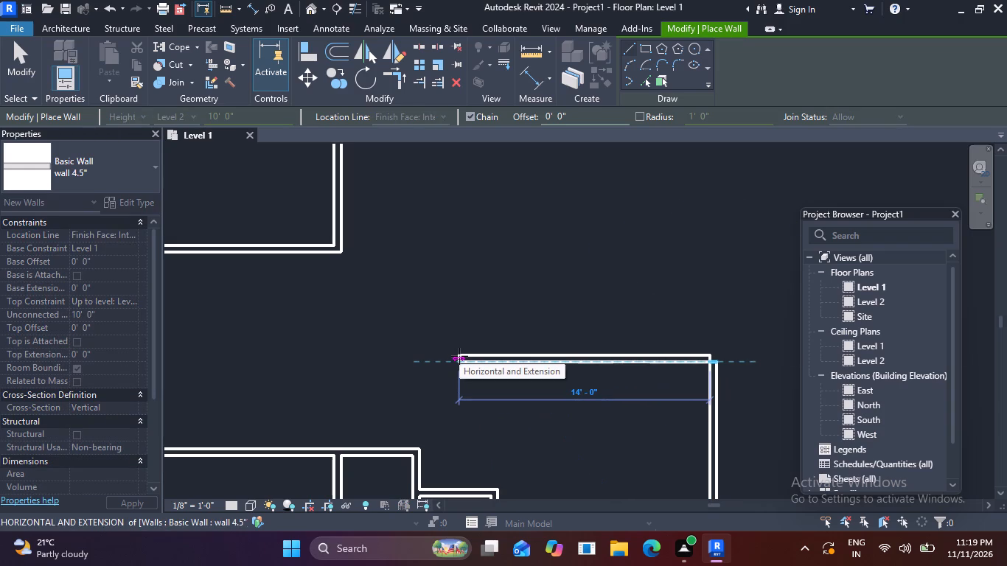
{"action": "type", "text": "11"}
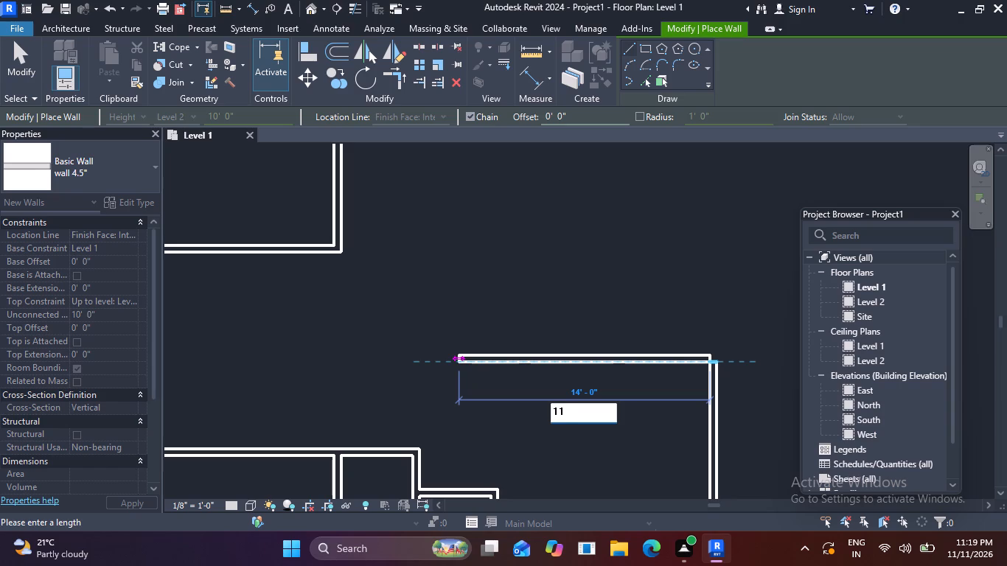
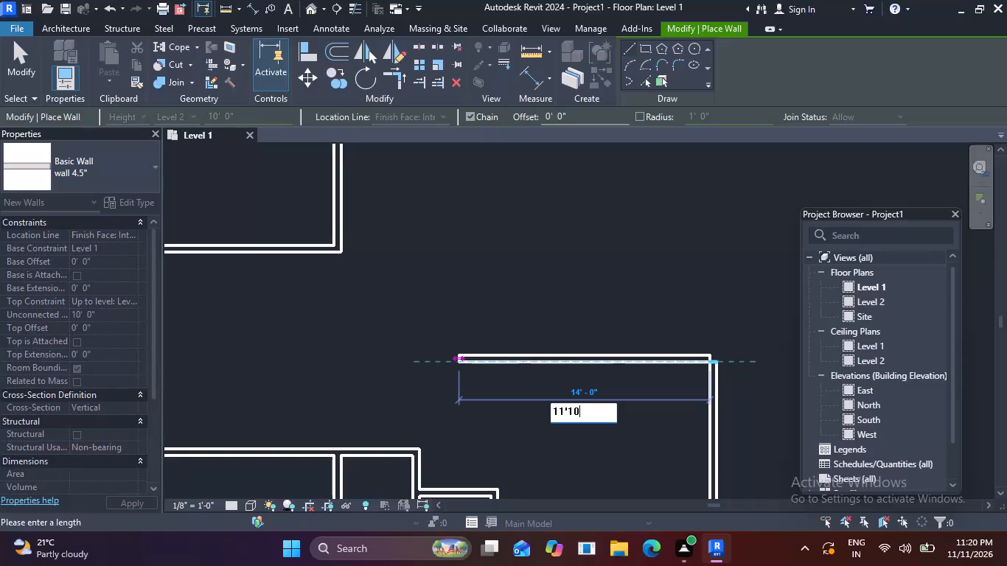
Complete the 4.5" top wall at a length of 11'10" and end wall placement.
{"action": "key", "text": "Return"}
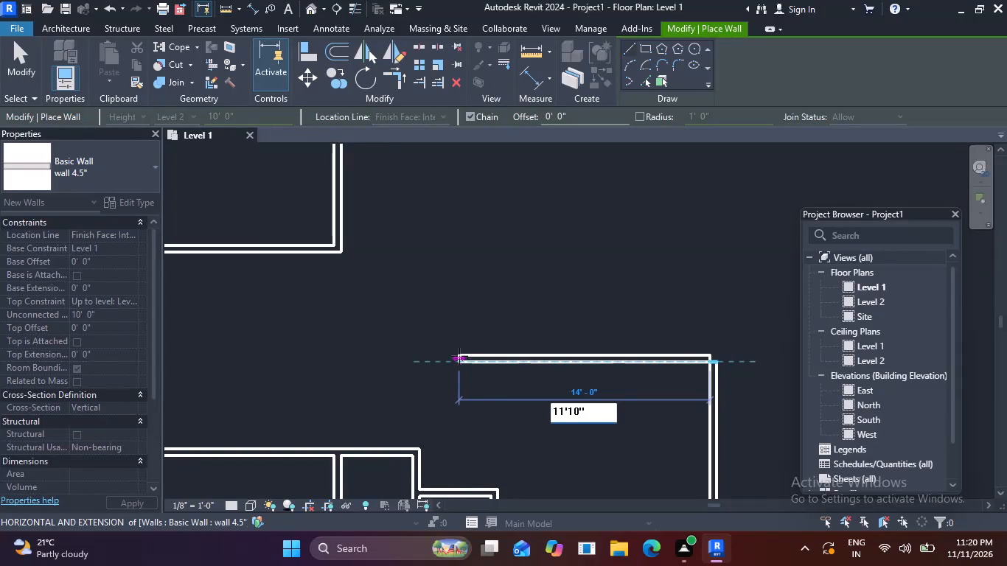
{"action": "key", "text": "Escape"}
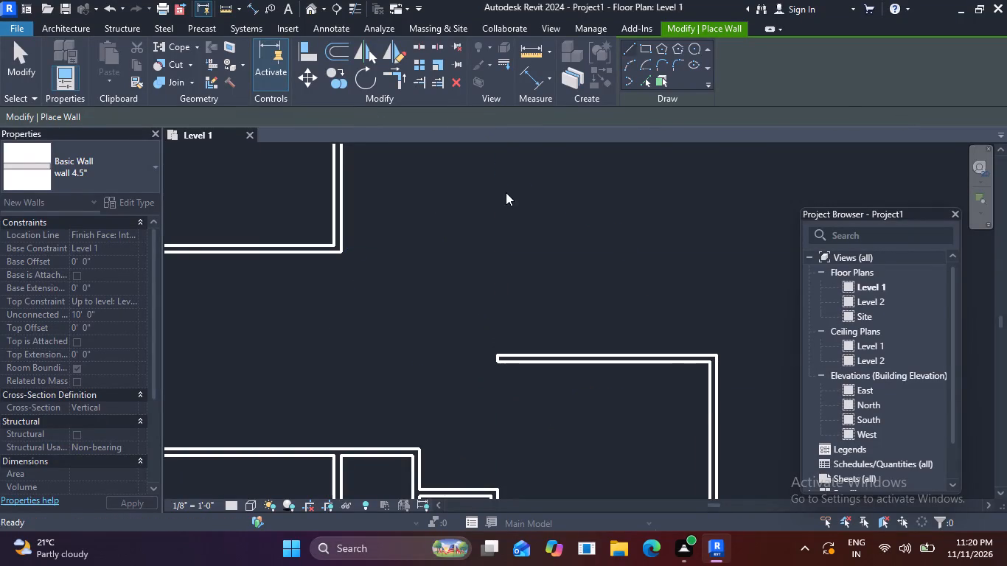
{"action": "scroll", "coordinate": [520, 245], "scroll_direction": "down", "scroll_amount": 3}
{"action": "middle_click_drag", "start_coordinate": [565, 259], "coordinate": [459, 332]}
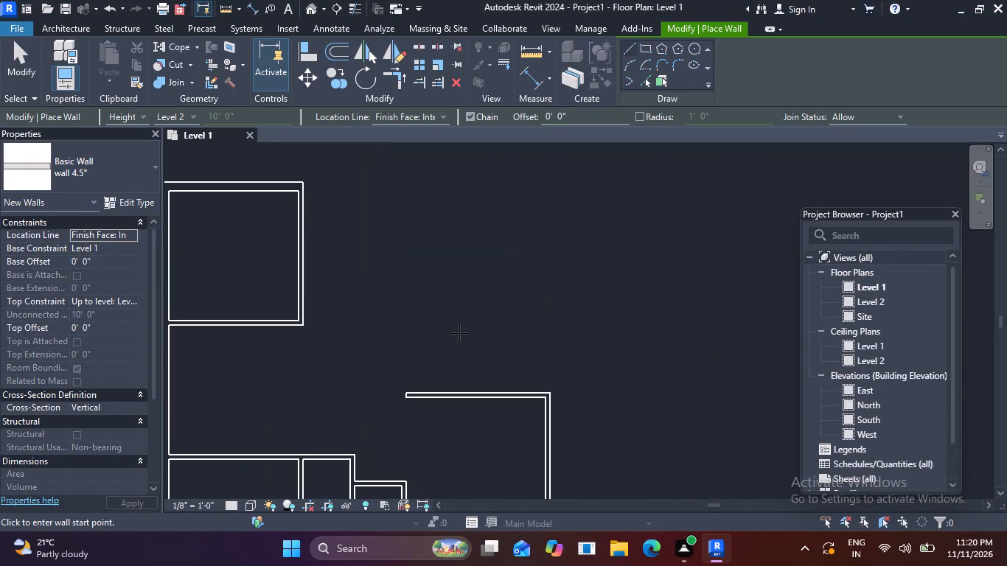
{"action": "key", "text": "Escape"}
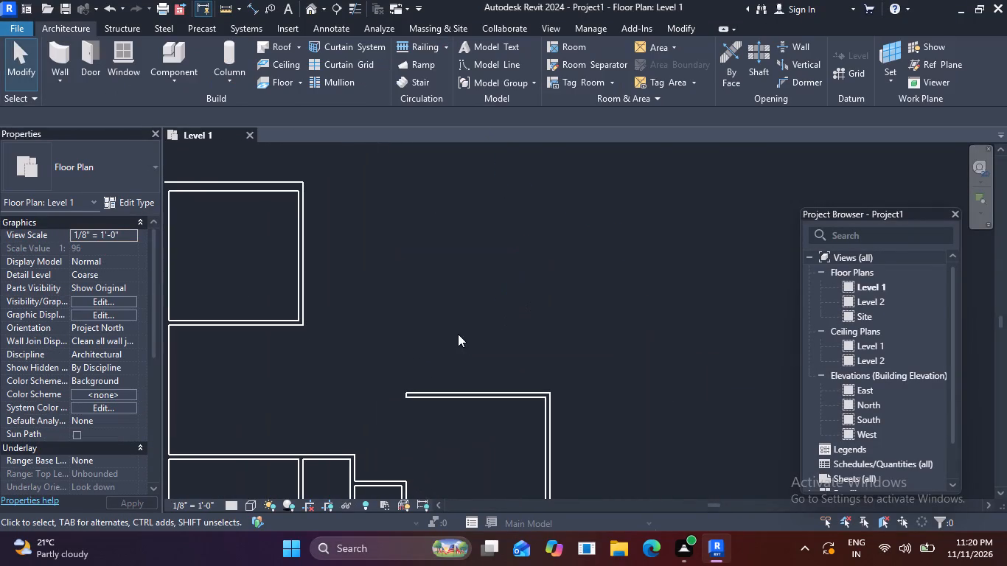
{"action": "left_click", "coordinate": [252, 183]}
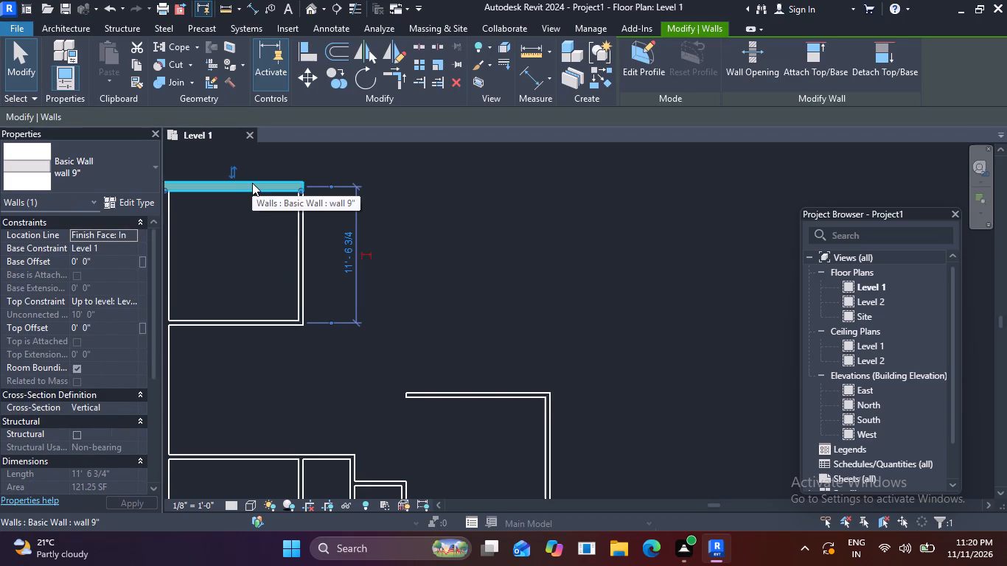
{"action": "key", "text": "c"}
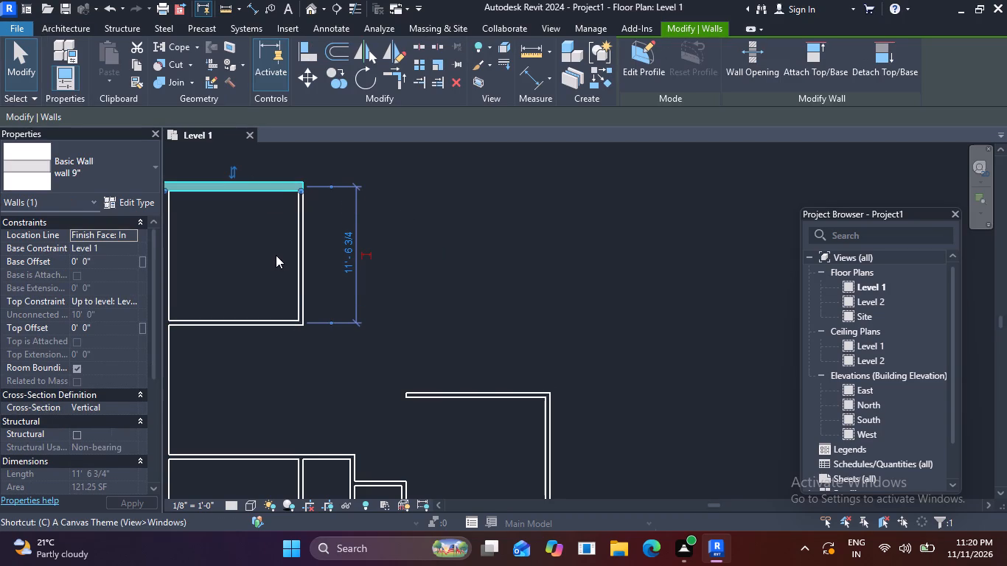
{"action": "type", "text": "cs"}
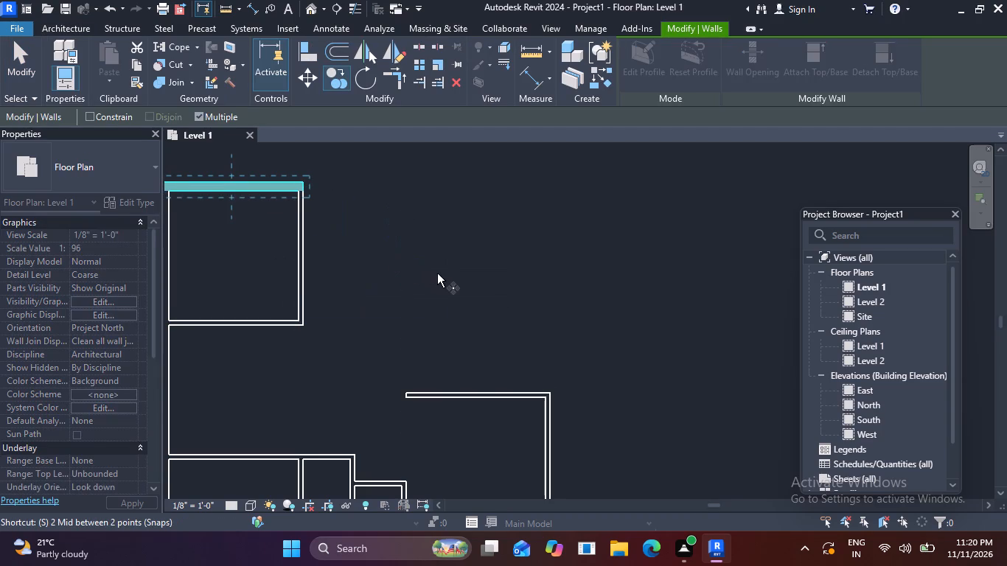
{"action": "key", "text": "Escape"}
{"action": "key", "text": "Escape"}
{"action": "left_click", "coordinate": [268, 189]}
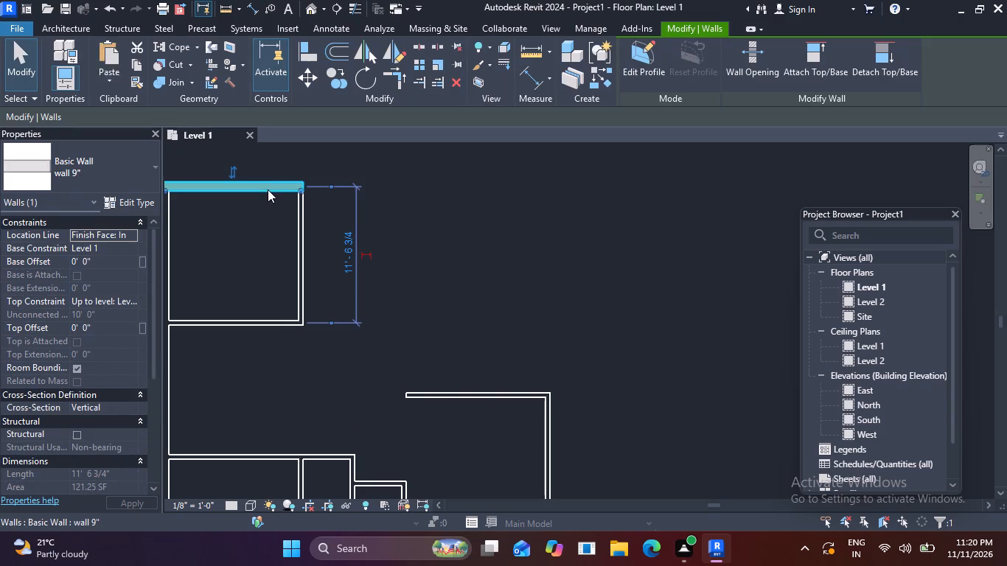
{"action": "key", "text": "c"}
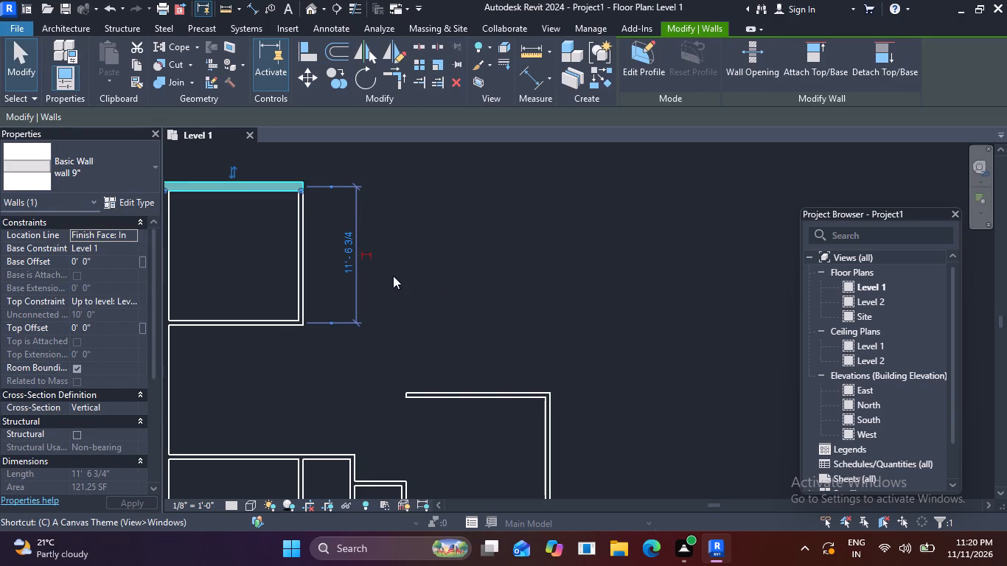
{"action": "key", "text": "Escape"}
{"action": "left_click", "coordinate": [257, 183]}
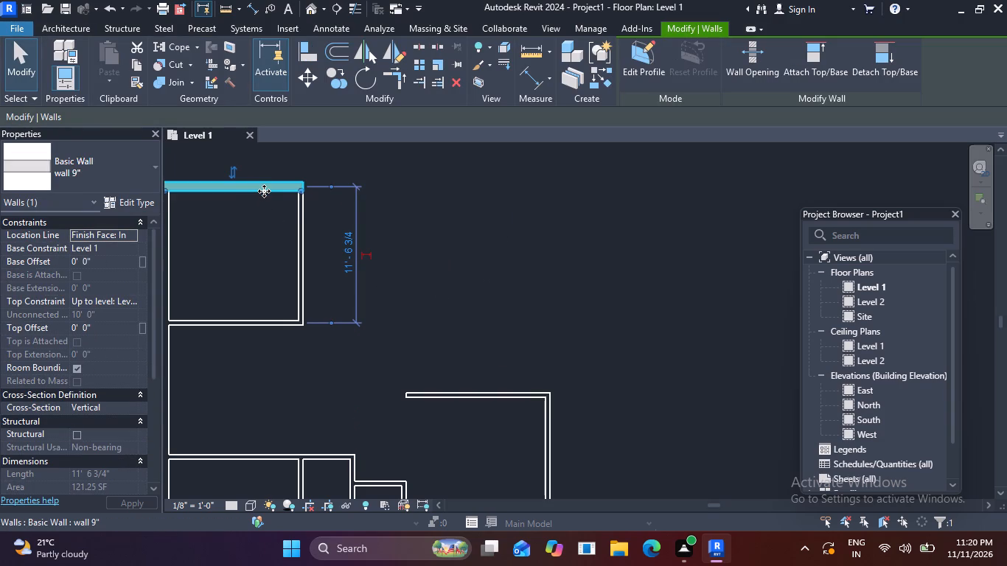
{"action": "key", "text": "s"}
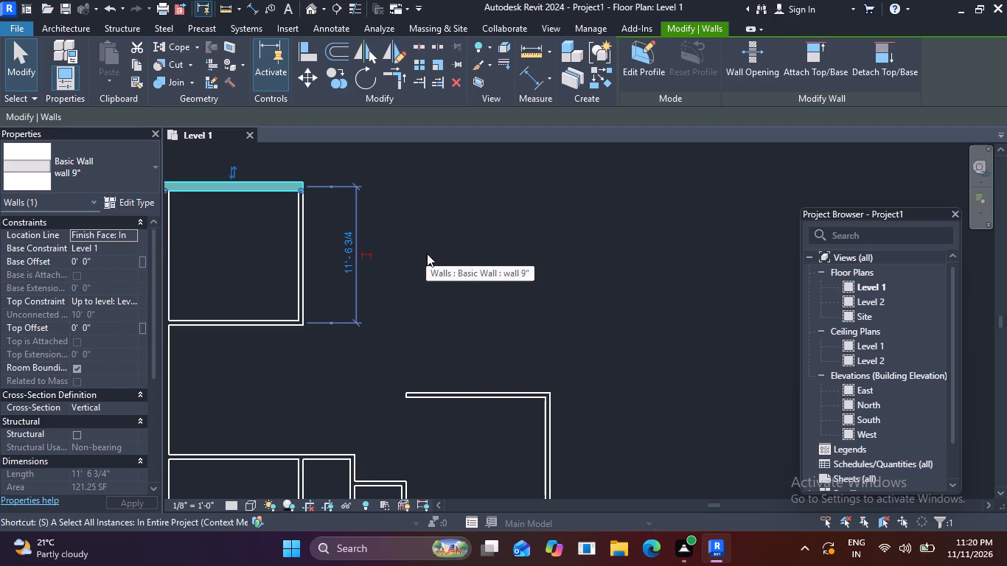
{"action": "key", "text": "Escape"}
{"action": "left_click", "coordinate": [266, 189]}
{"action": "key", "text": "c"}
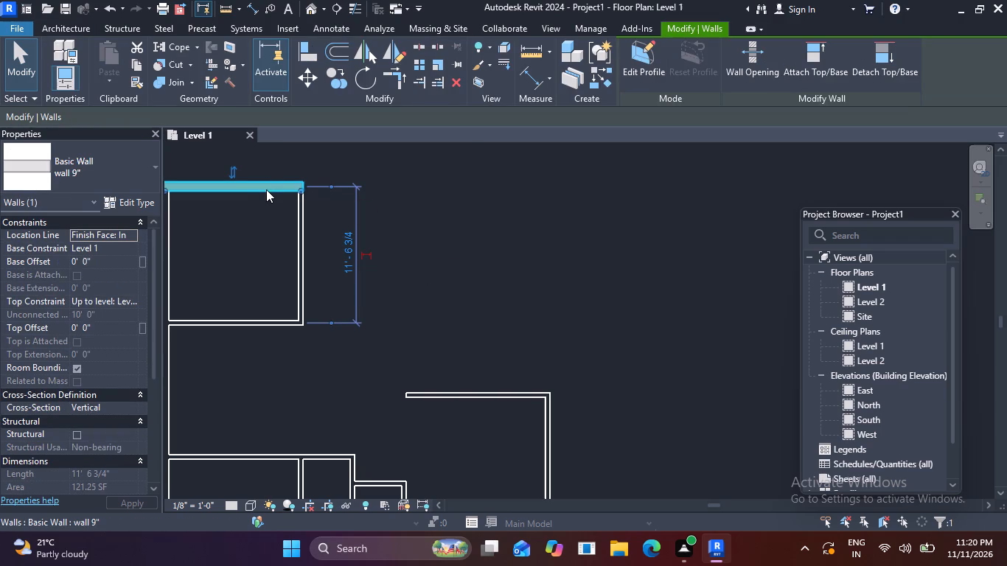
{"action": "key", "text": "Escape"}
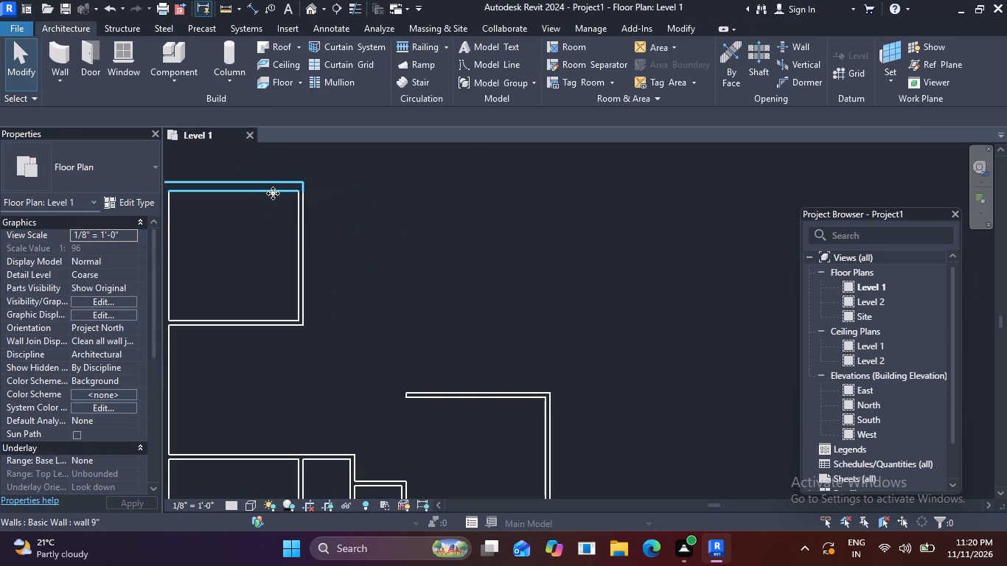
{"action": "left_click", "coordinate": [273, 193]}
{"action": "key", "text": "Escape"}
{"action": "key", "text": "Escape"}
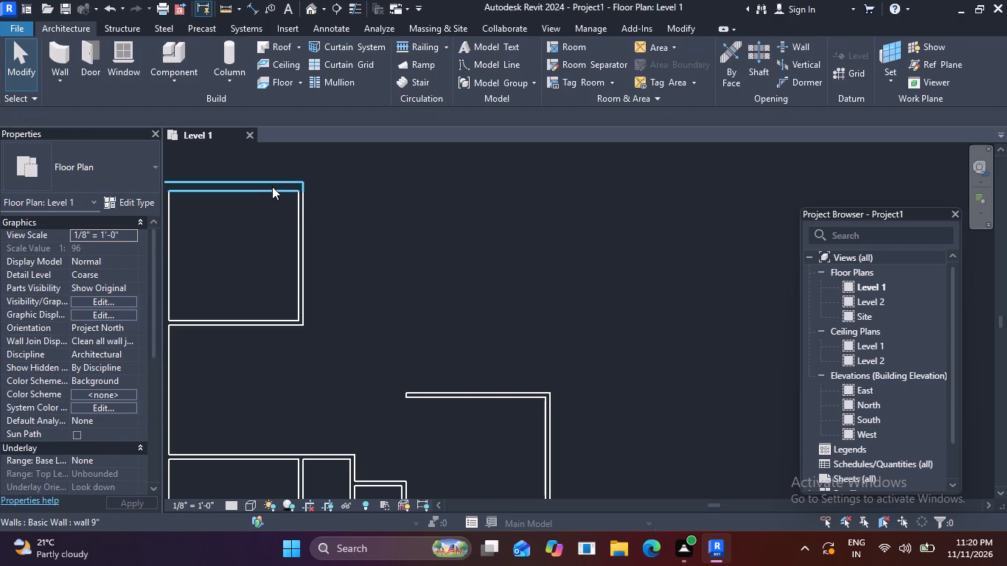
Draw a 9" vertical wall 8'6" long upward from the 4.5" top wall's outer right corner, matching the upper-left room's top wall type.
{"action": "left_click", "coordinate": [272, 186]}
{"action": "type", "text": "cs"}
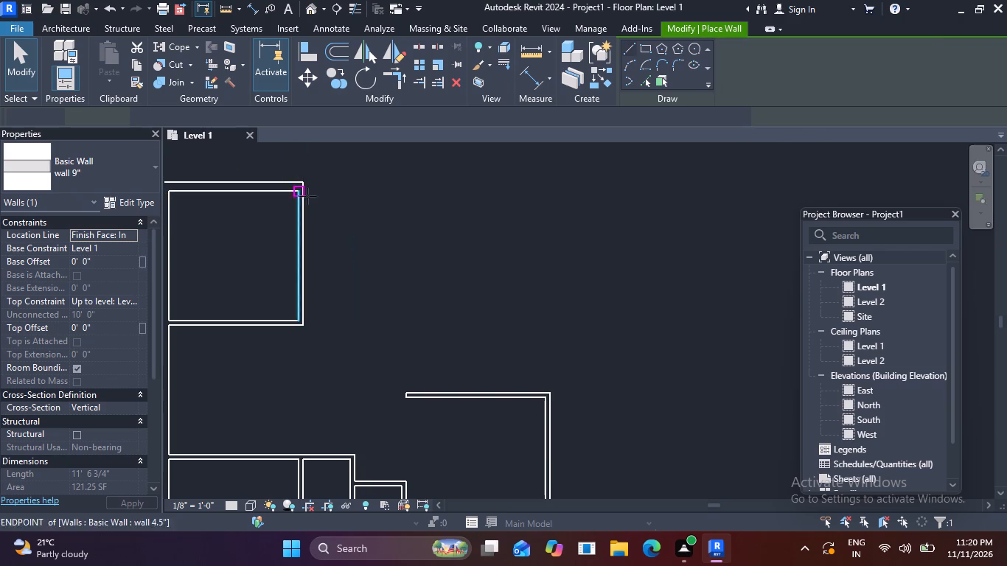
{"action": "left_click", "coordinate": [552, 388]}
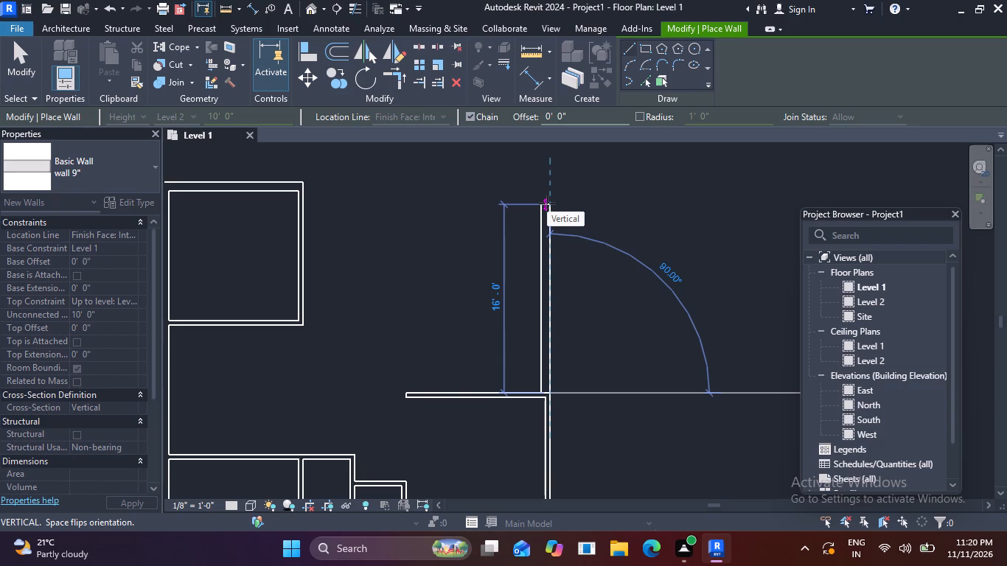
{"action": "type", "text": "8'"}
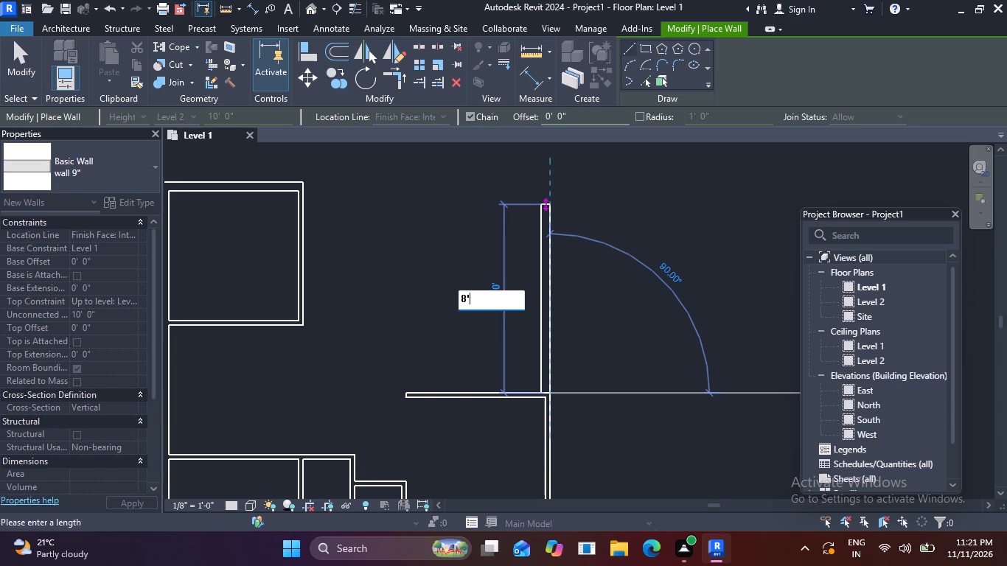
{"action": "type", "text": "6\""}
{"action": "key", "text": "Return"}
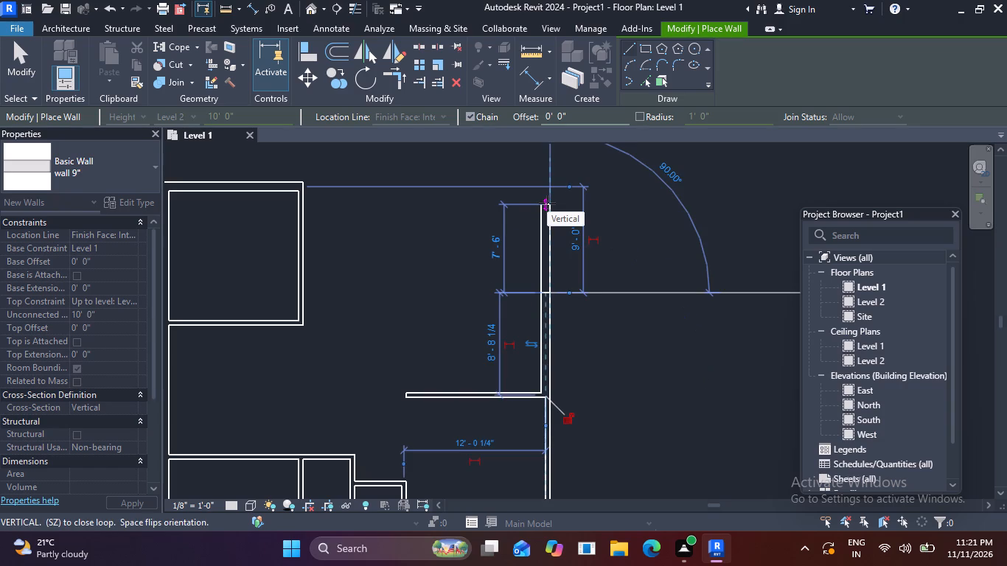
{"action": "key", "text": "Escape"}
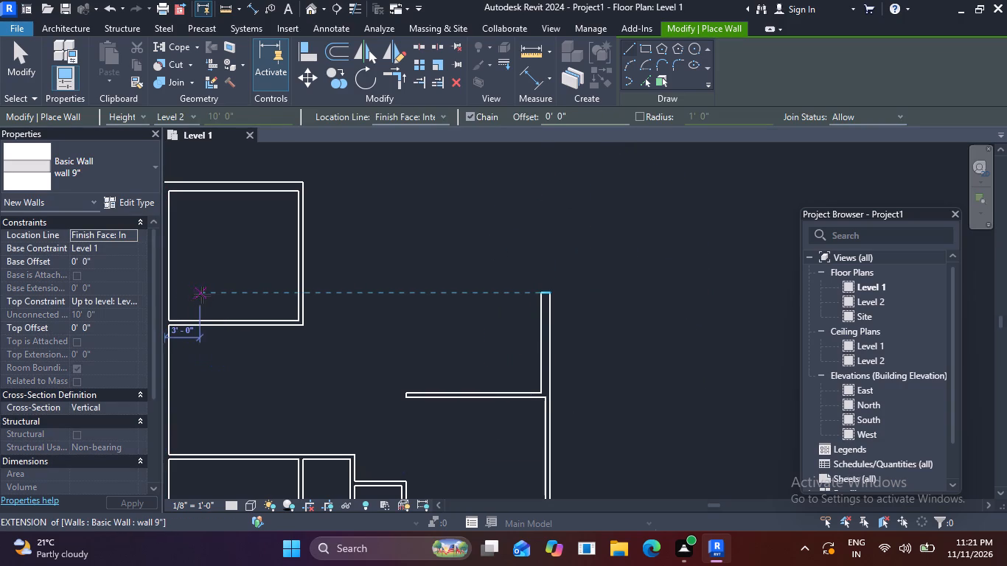
Draw a horizontal 9" wall 11' long leftward from the outer upper end of the 8'6" wall.
{"action": "scroll", "coordinate": [288, 285], "scroll_direction": "down", "scroll_amount": 2}
{"action": "middle_click_drag", "start_coordinate": [343, 314], "coordinate": [347, 254]}
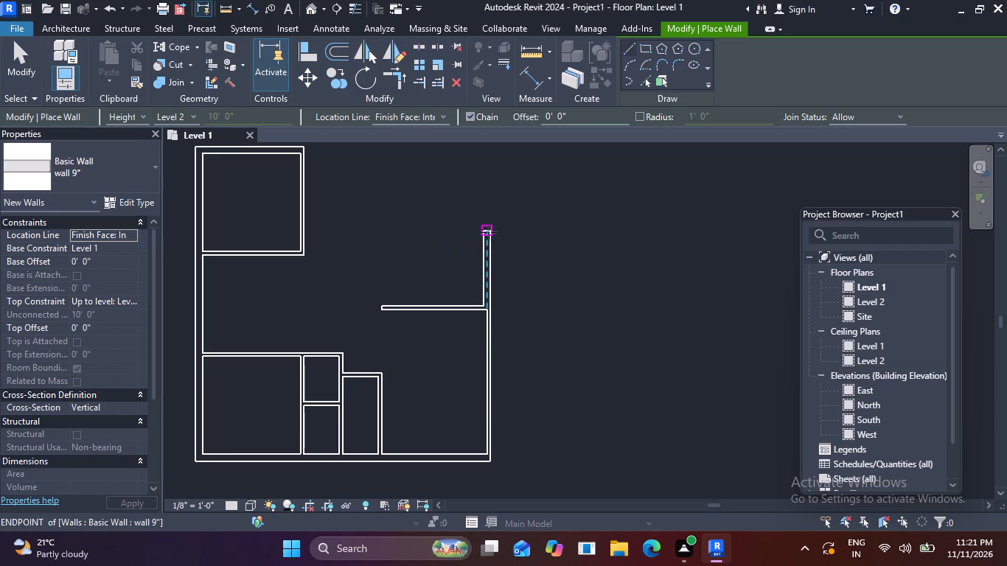
{"action": "left_click", "coordinate": [489, 229]}
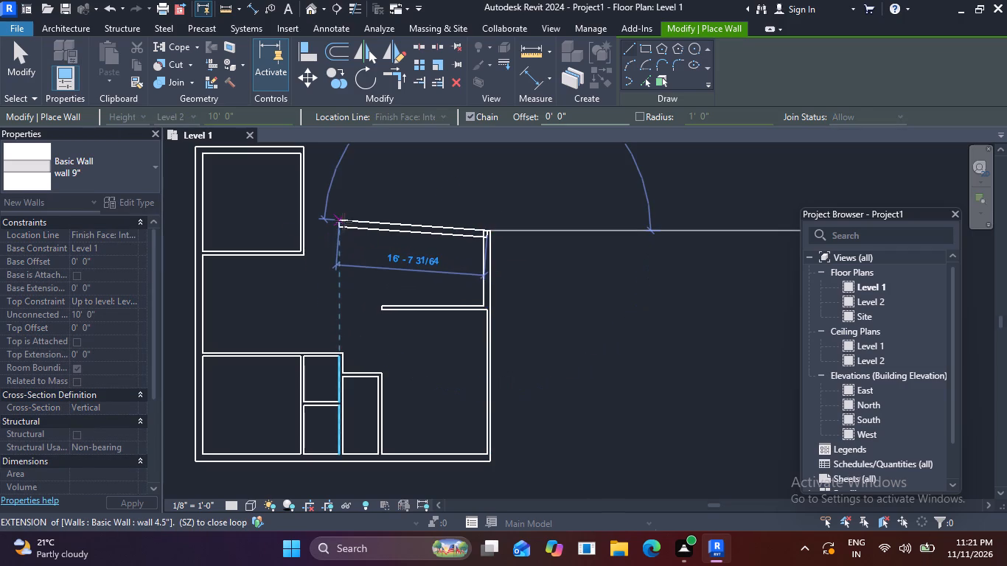
{"action": "type", "text": "11"}
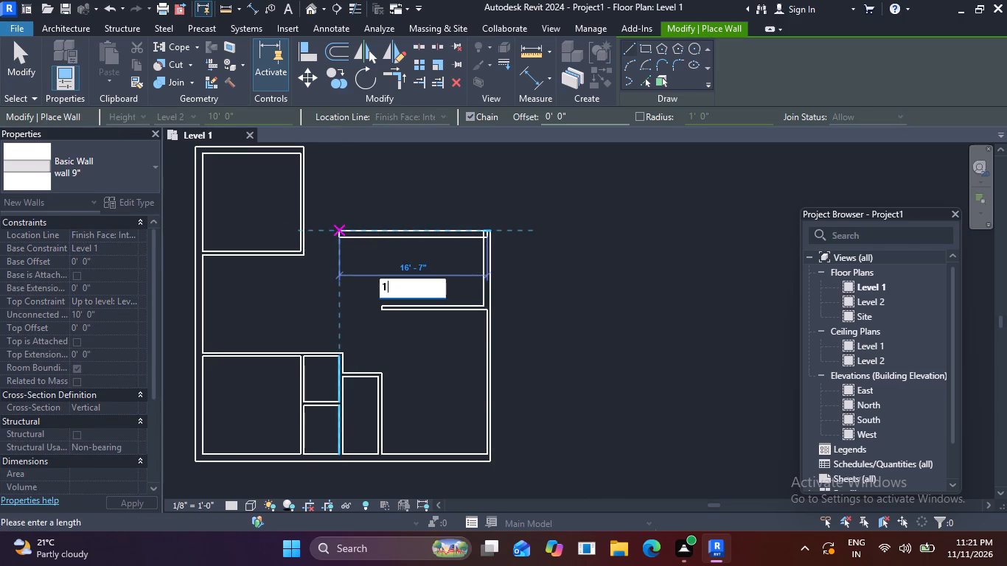
{"action": "key", "text": "apostrophe"}
{"action": "key", "text": "Return"}
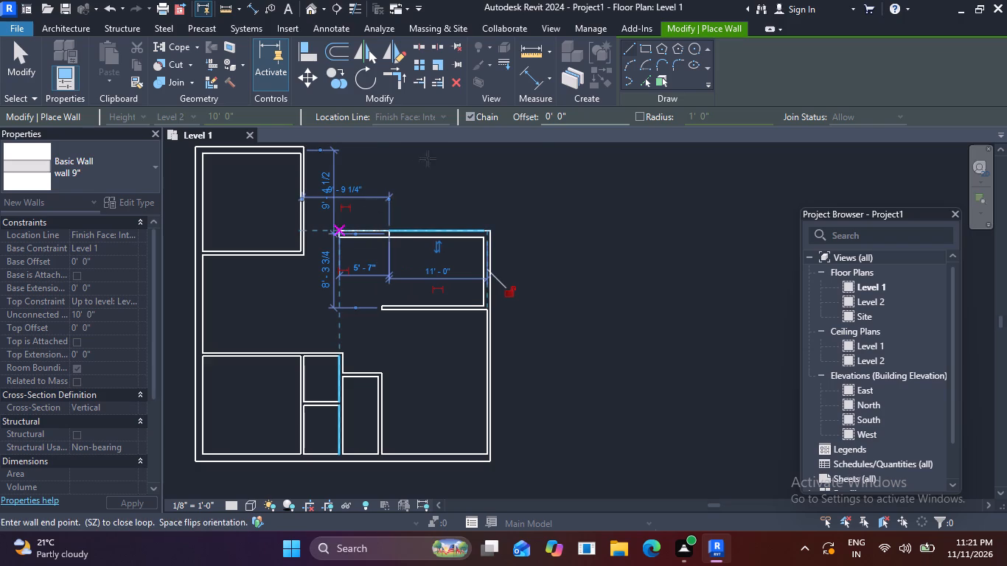
{"action": "key", "text": "Escape"}
{"action": "middle_click_drag", "start_coordinate": [464, 213], "coordinate": [436, 291]}
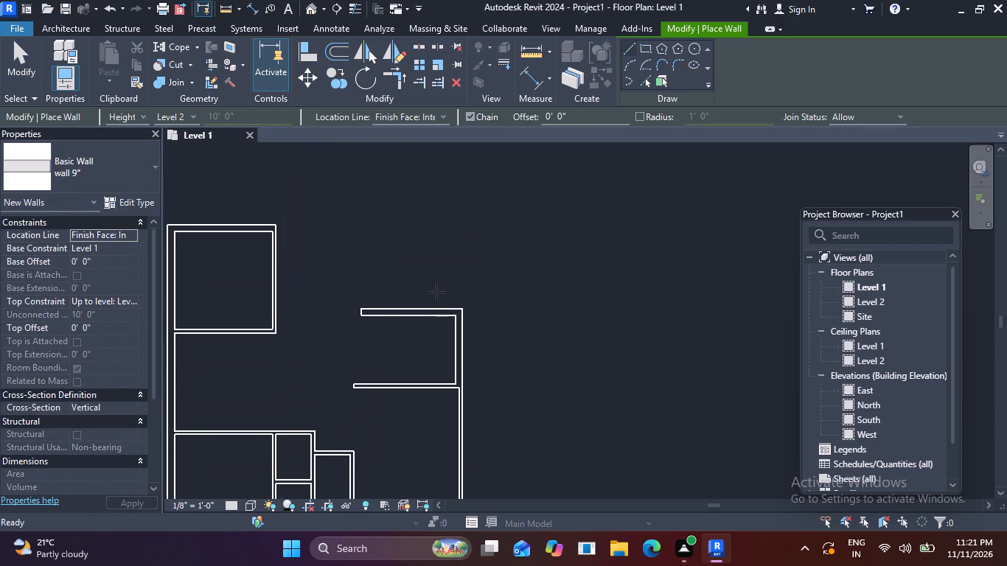
{"action": "key", "text": "Escape"}
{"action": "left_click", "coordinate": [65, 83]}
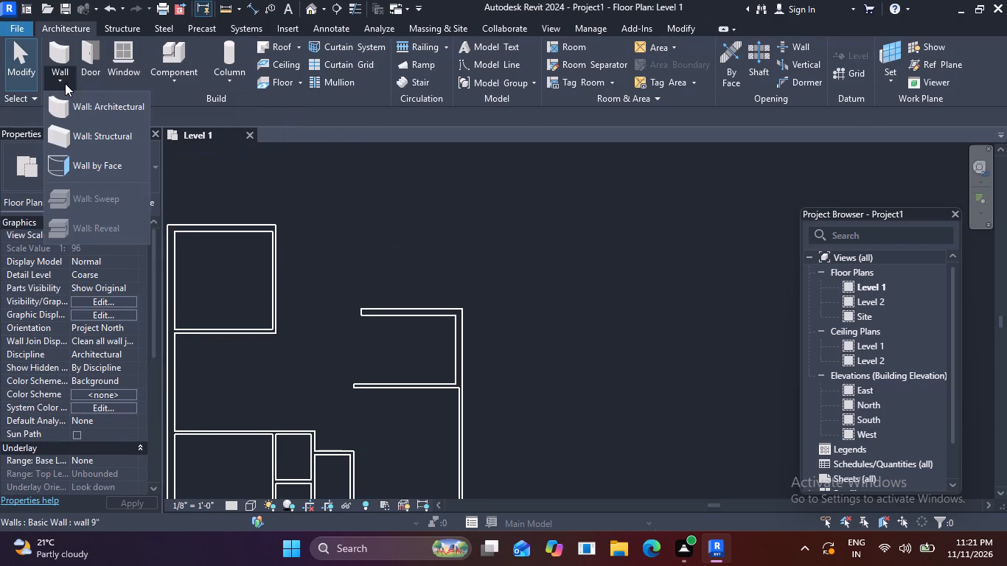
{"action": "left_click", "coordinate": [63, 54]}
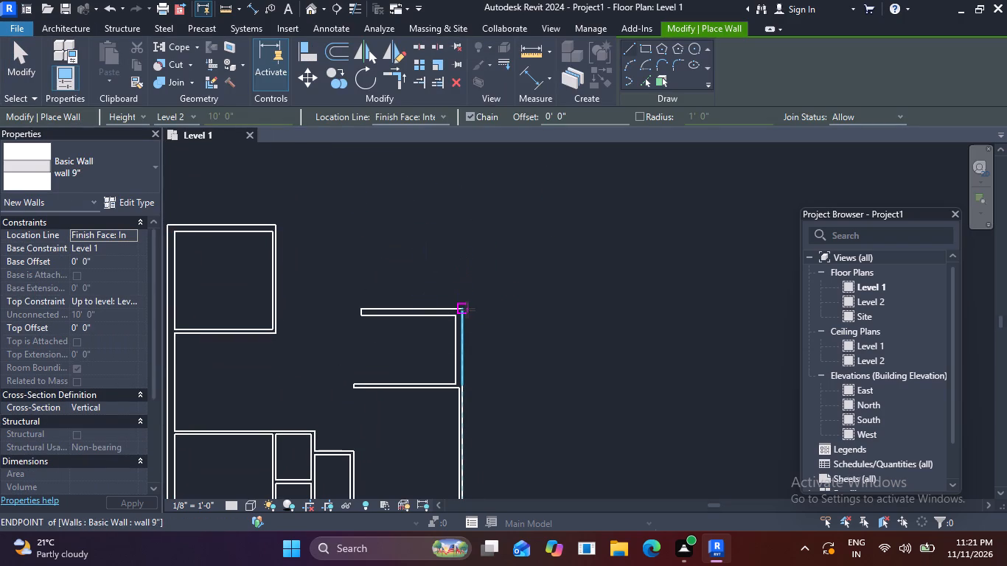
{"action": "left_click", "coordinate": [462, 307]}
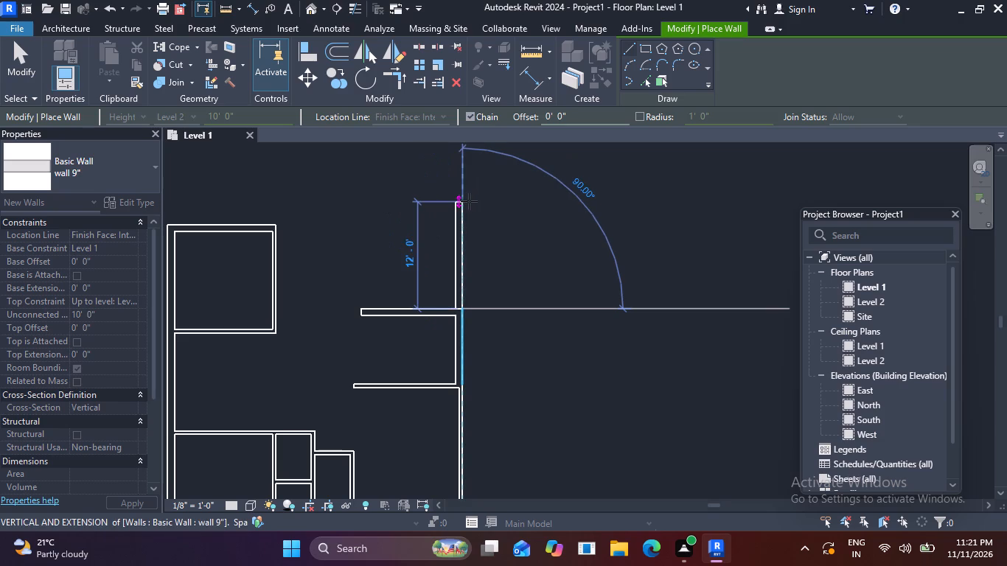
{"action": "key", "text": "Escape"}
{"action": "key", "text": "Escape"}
Draw a 9" wall about 8'7 1/2" upward from the 11' wall's outer right corner, level with the upper-left room's top wall inner face.
{"action": "scroll", "coordinate": [254, 233], "scroll_direction": "down", "scroll_amount": 2}
{"action": "middle_click_drag", "start_coordinate": [313, 237], "coordinate": [327, 237]}
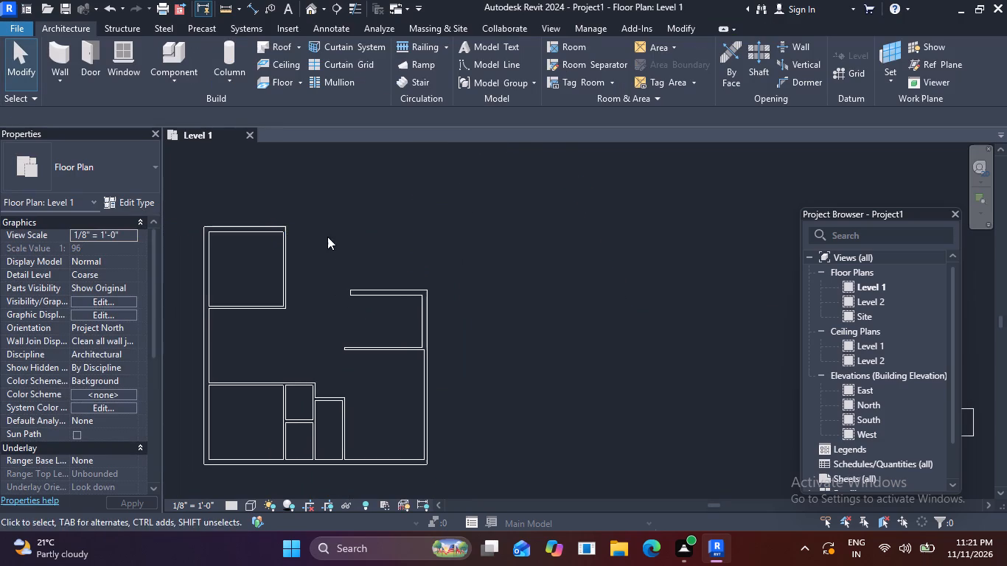
{"action": "scroll", "coordinate": [254, 234], "scroll_direction": "up", "scroll_amount": 2}
{"action": "left_click", "coordinate": [252, 231]}
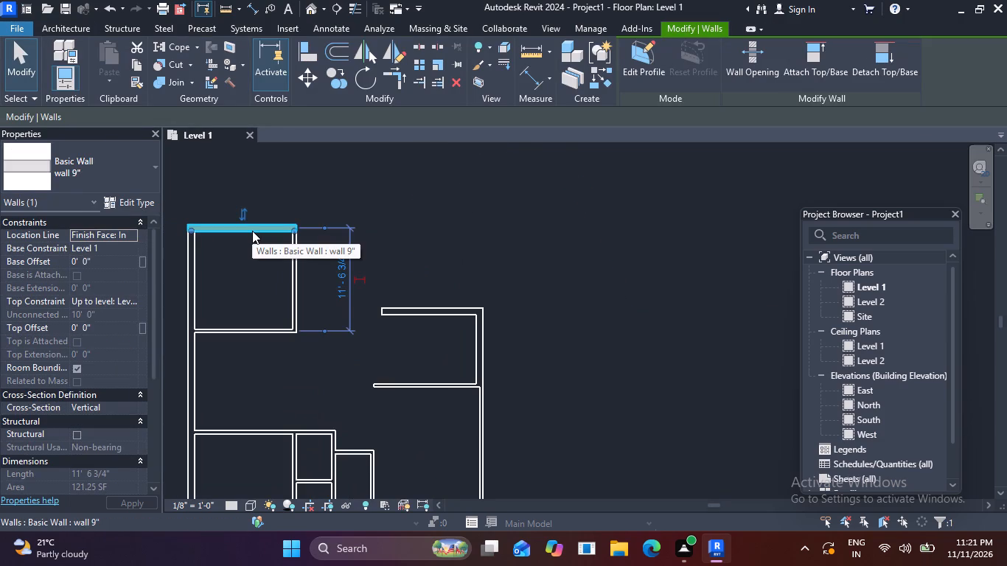
{"action": "type", "text": "cs"}
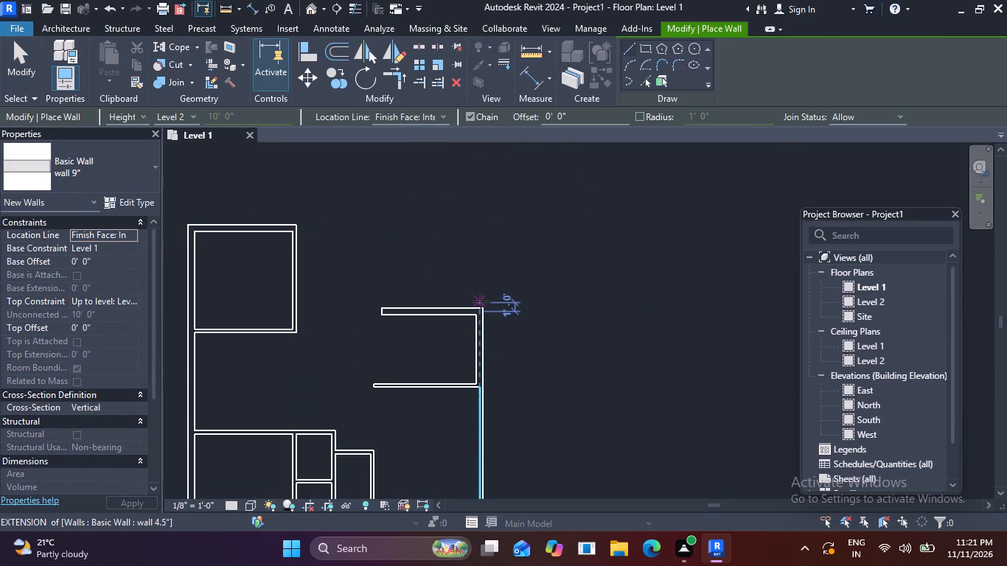
{"action": "left_click", "coordinate": [483, 307]}
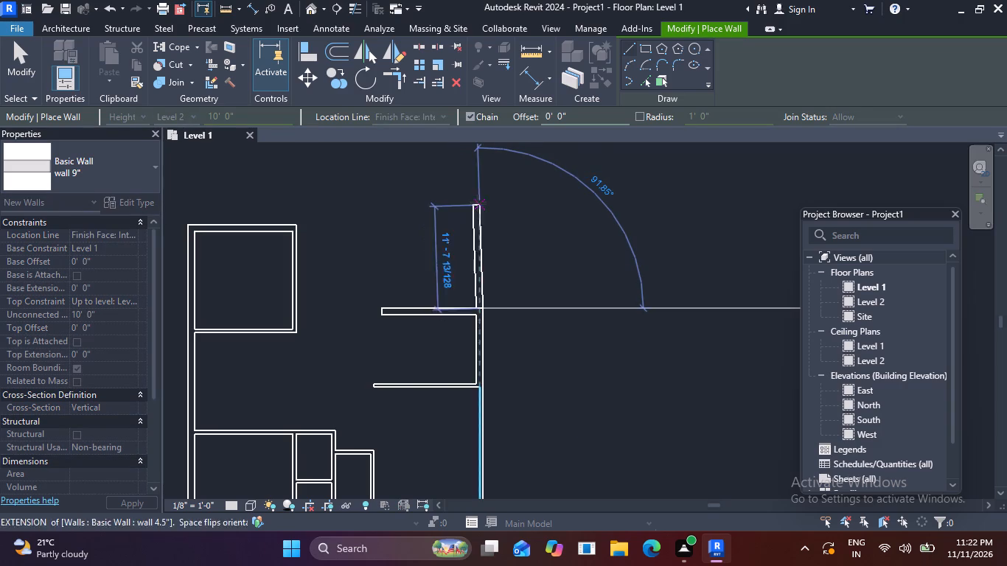
{"action": "scroll", "coordinate": [484, 200], "scroll_direction": "up", "scroll_amount": 2}
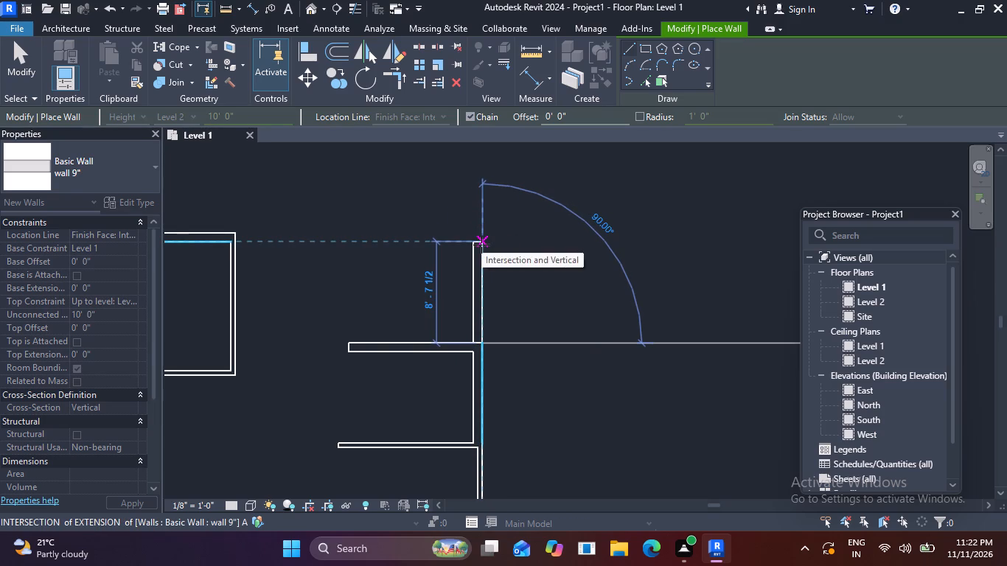
{"action": "left_click", "coordinate": [481, 245]}
Continue with a horizontal 9" wall, flipped to the outside, leftward to the upper-left room's top-right corner.
{"action": "key", "text": "space"}
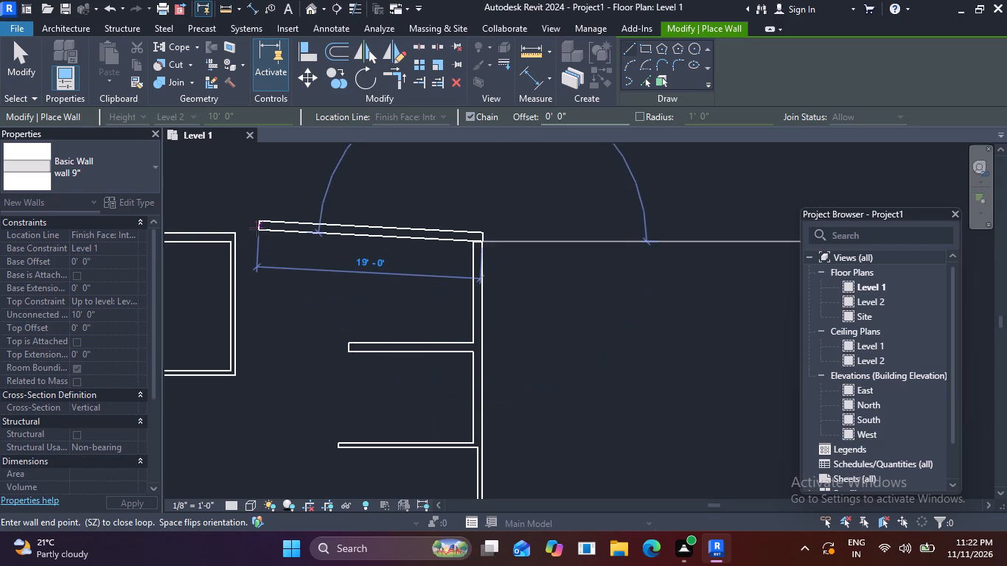
{"action": "left_click", "coordinate": [237, 244]}
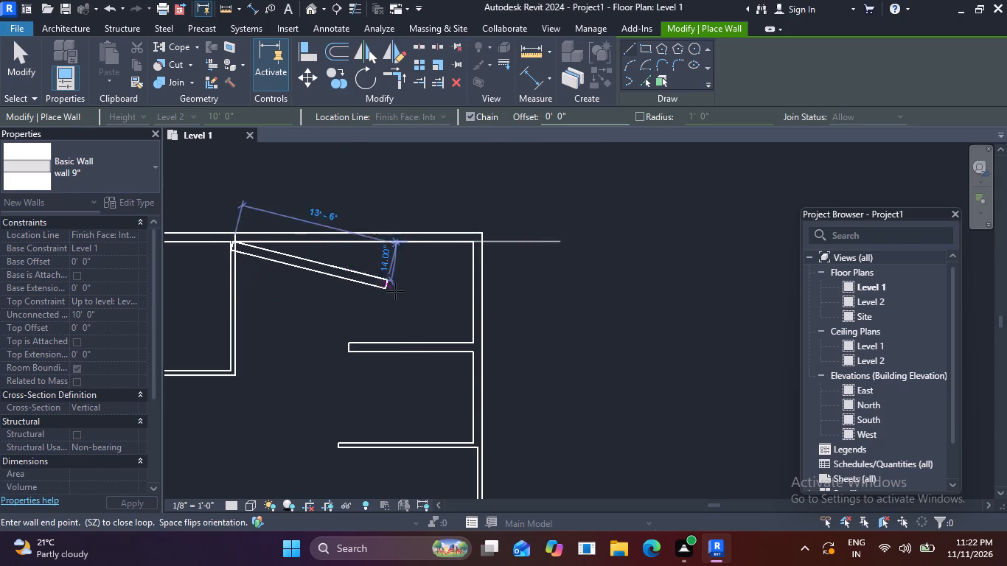
End the current wall chain and leave the Wall command.
{"action": "key", "text": "Escape"}
{"action": "scroll", "coordinate": [291, 318], "scroll_direction": "down", "scroll_amount": 3}
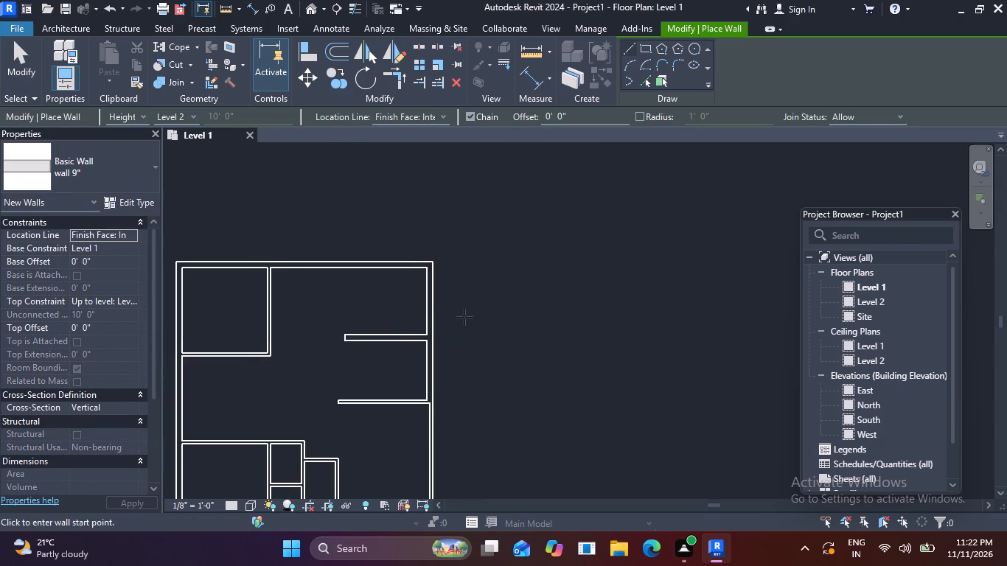
{"action": "middle_click_drag", "start_coordinate": [469, 318], "coordinate": [579, 258]}
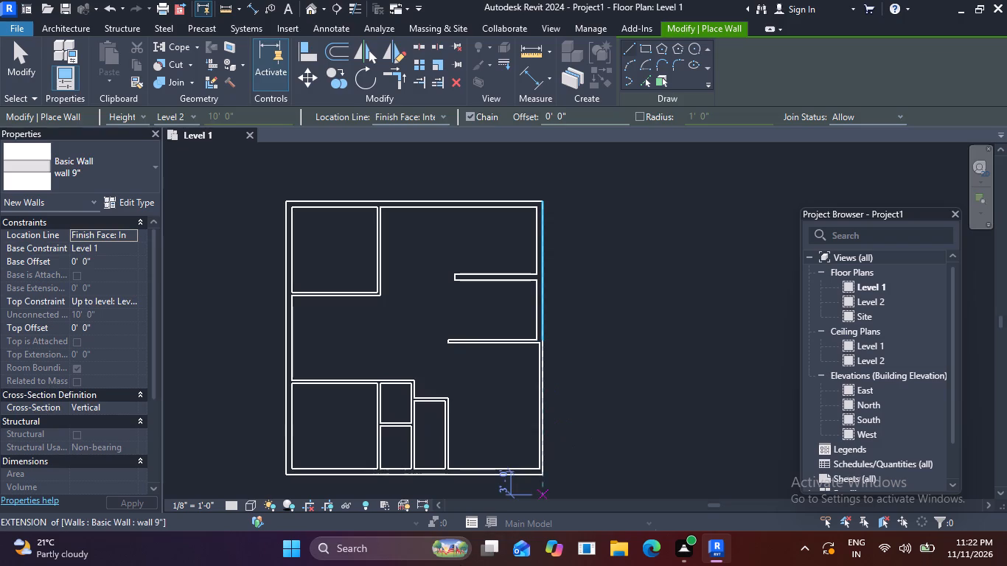
{"action": "key", "text": "Escape"}
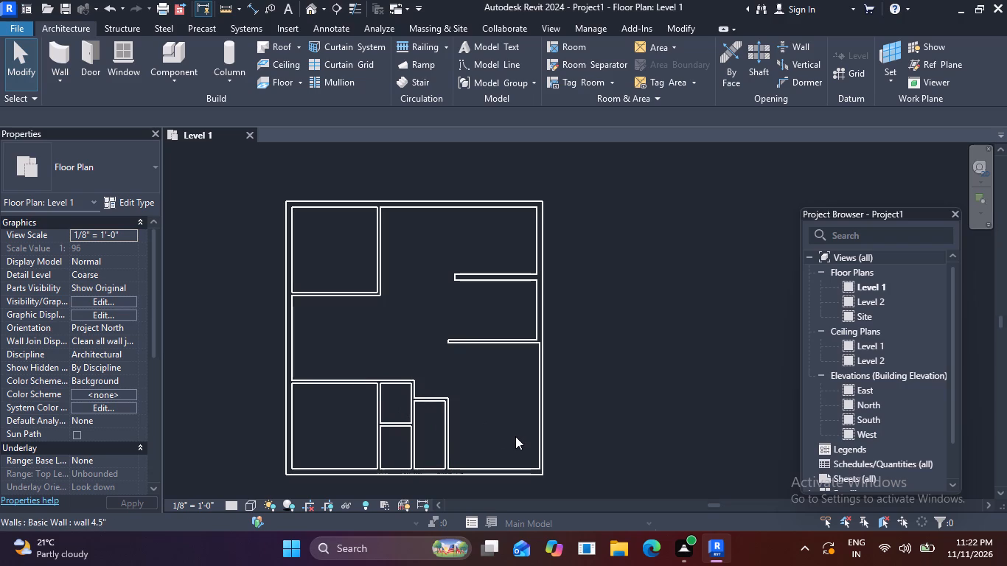
Start placing a door with the Single-Flush 36" x 84" type and open its type properties.
{"action": "scroll", "coordinate": [459, 436], "scroll_direction": "down", "scroll_amount": 2}
{"action": "middle_click_drag", "start_coordinate": [459, 436], "coordinate": [520, 430]}
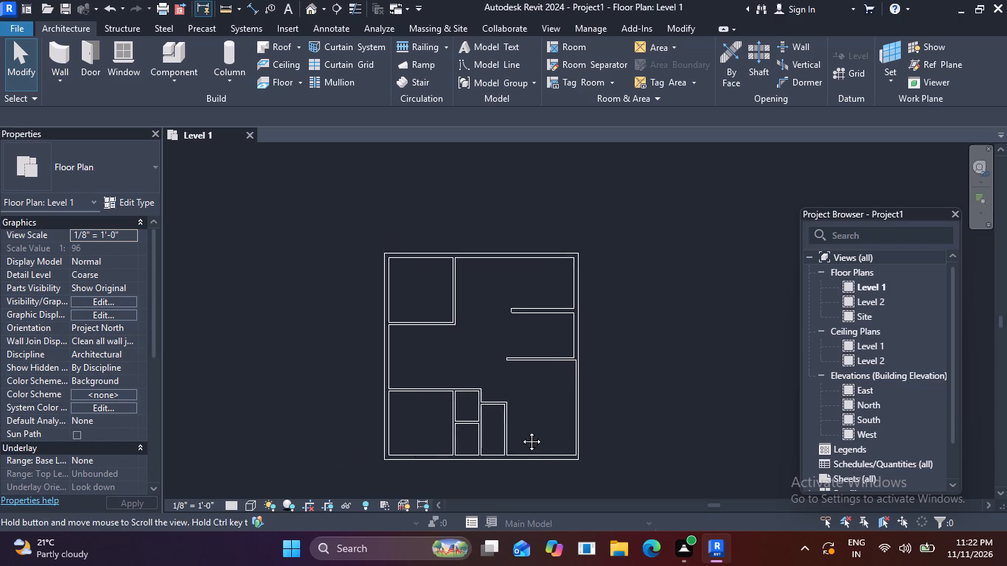
{"action": "middle_click_drag", "start_coordinate": [520, 430], "coordinate": [533, 432]}
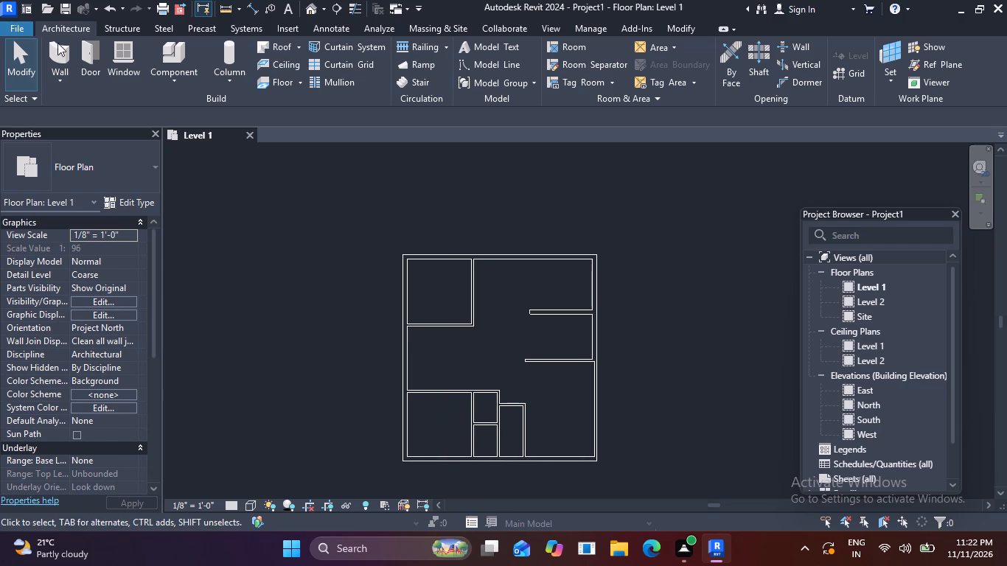
{"action": "left_click", "coordinate": [94, 63]}
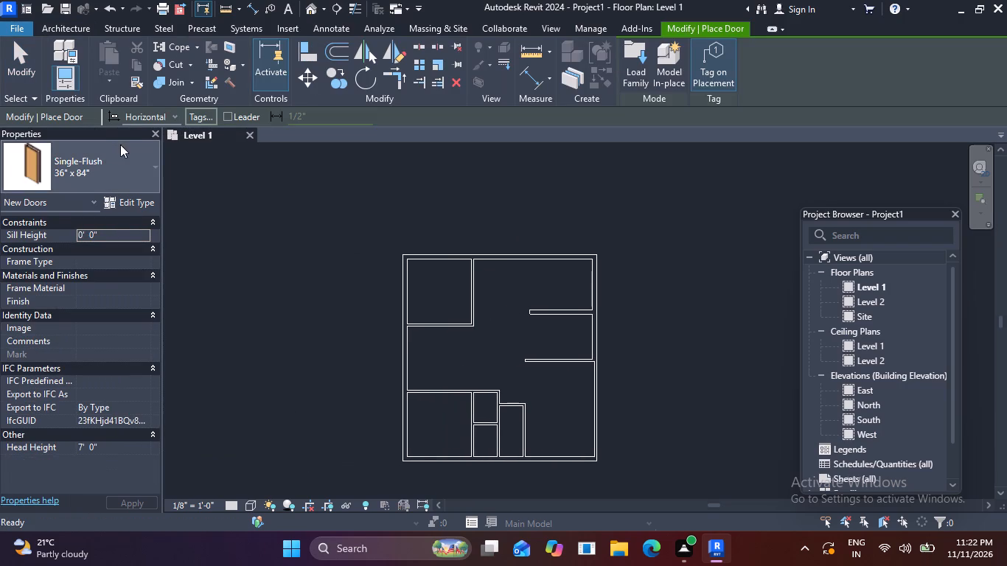
{"action": "left_click", "coordinate": [153, 167]}
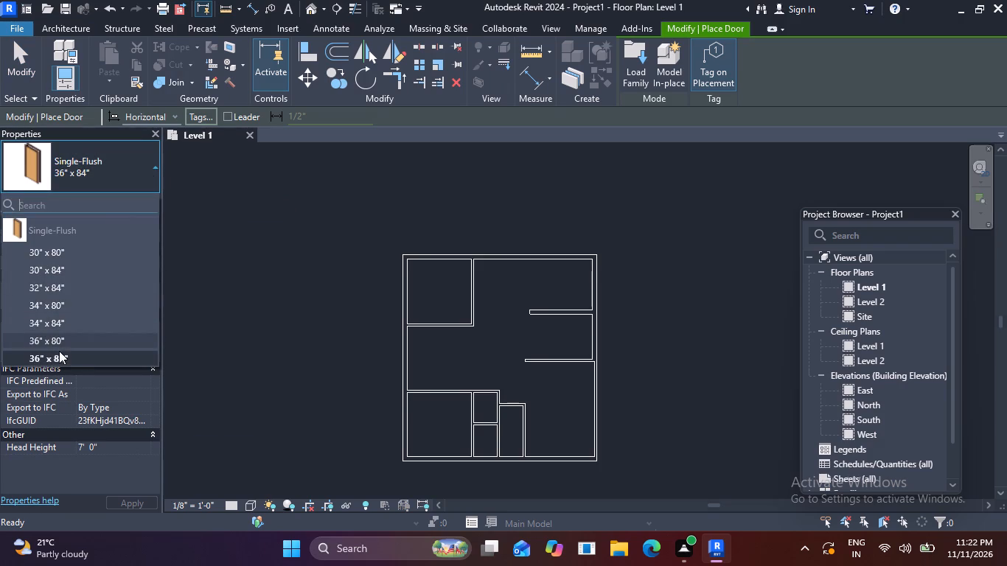
{"action": "left_click", "coordinate": [63, 354]}
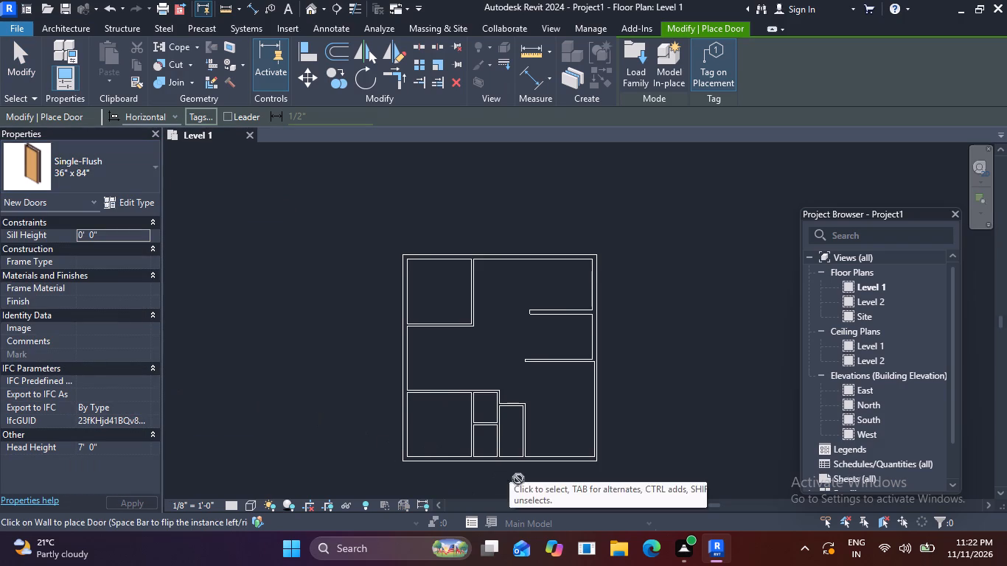
{"action": "scroll", "coordinate": [507, 481], "scroll_direction": "up", "scroll_amount": 4}
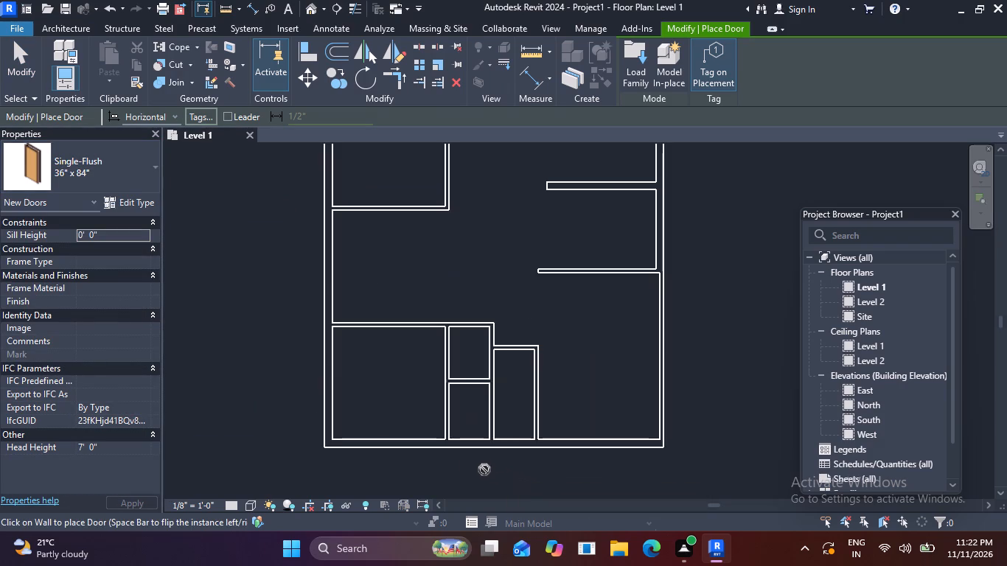
{"action": "scroll", "coordinate": [401, 441], "scroll_direction": "down", "scroll_amount": 2}
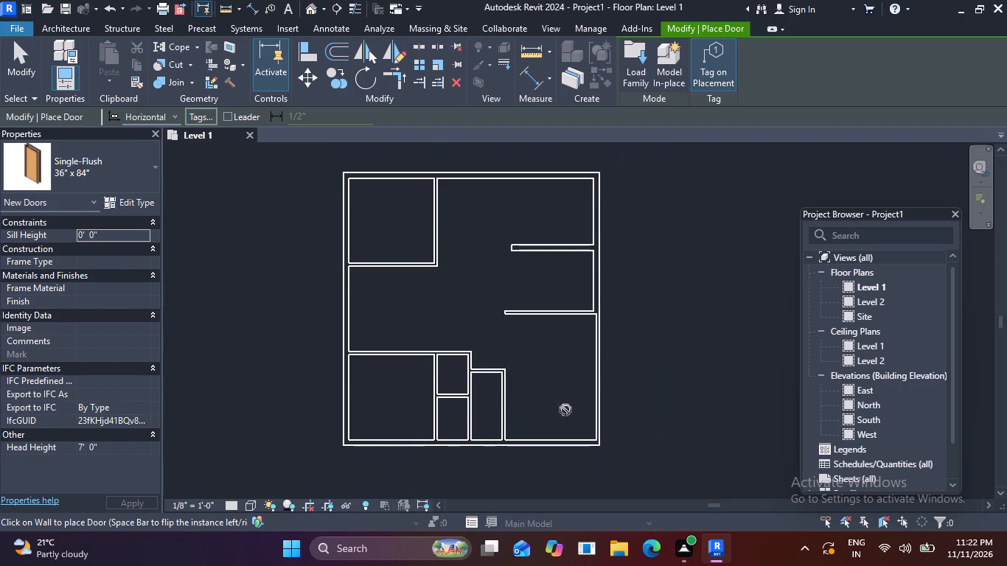
{"action": "middle_click_drag", "start_coordinate": [567, 409], "coordinate": [454, 393]}
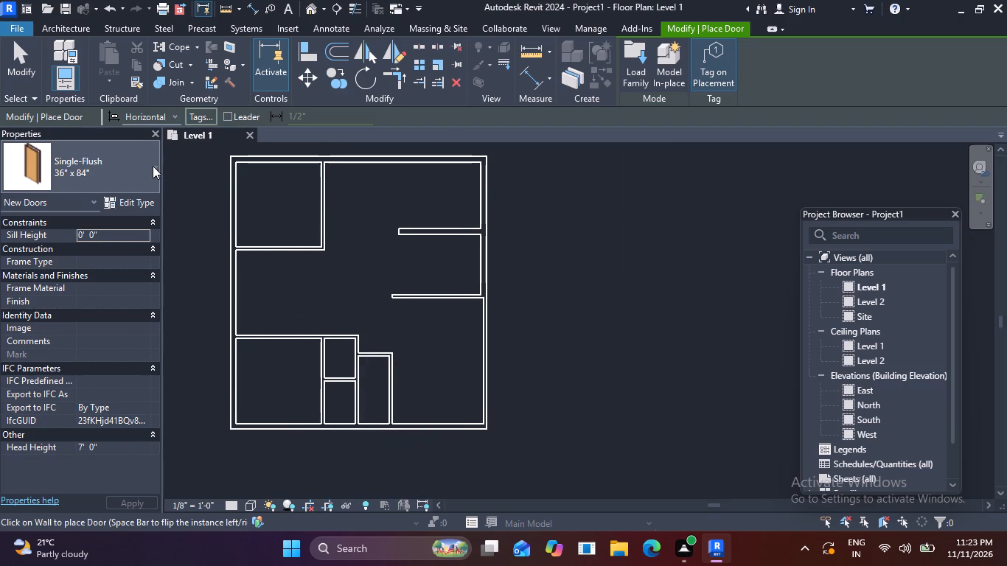
{"action": "left_click", "coordinate": [153, 166]}
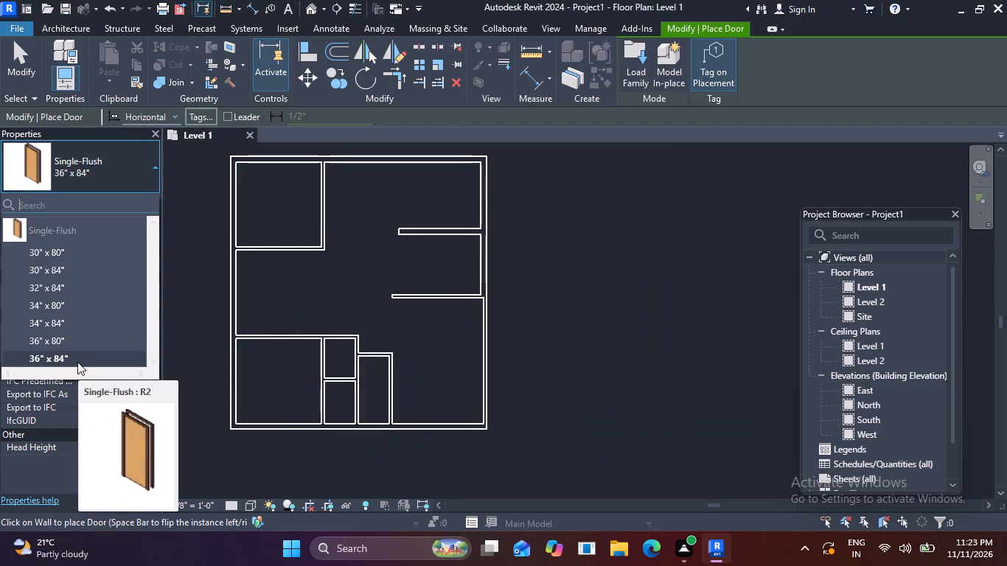
{"action": "left_click", "coordinate": [153, 169]}
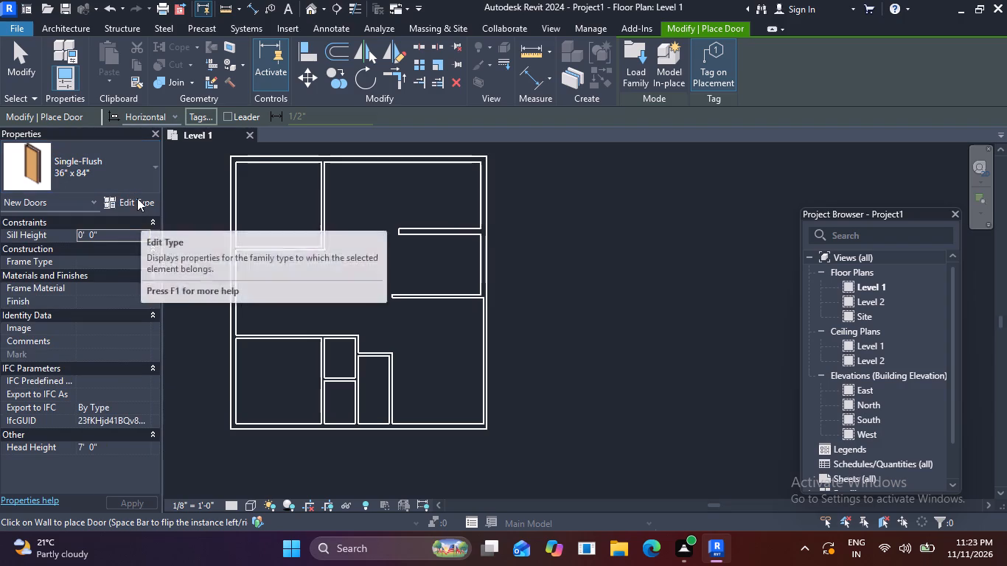
{"action": "left_click", "coordinate": [137, 198]}
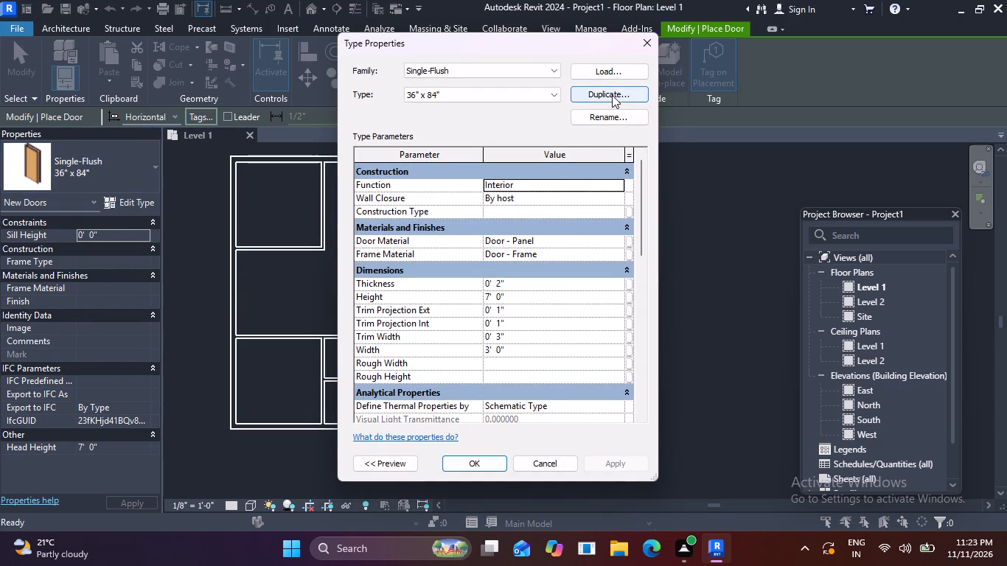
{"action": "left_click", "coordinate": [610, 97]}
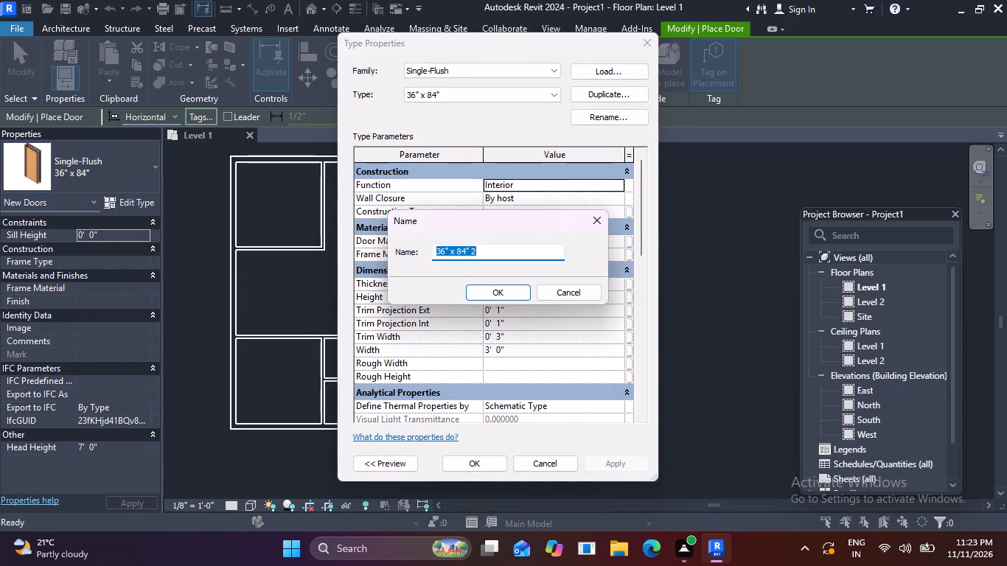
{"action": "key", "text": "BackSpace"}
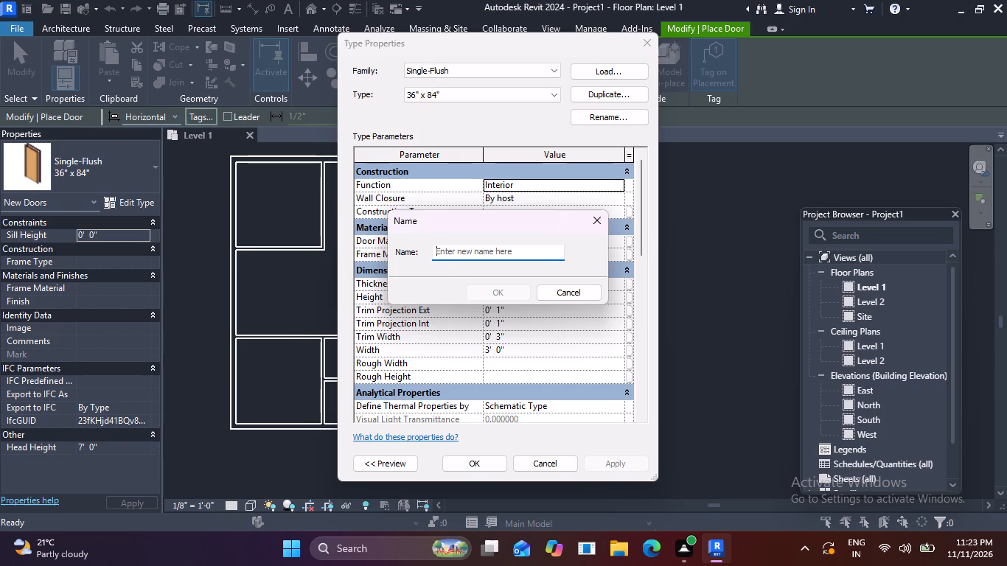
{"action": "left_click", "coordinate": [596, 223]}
Duplicate the Single-Flush 36" x 84" door type under the name 60"x84".
{"action": "left_click", "coordinate": [618, 93]}
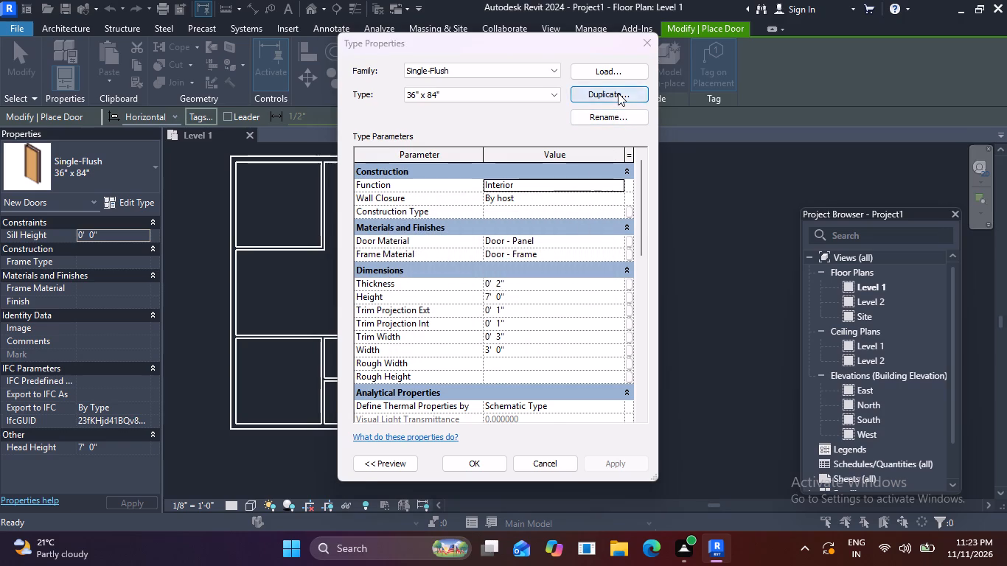
{"action": "key", "text": "BackSpace"}
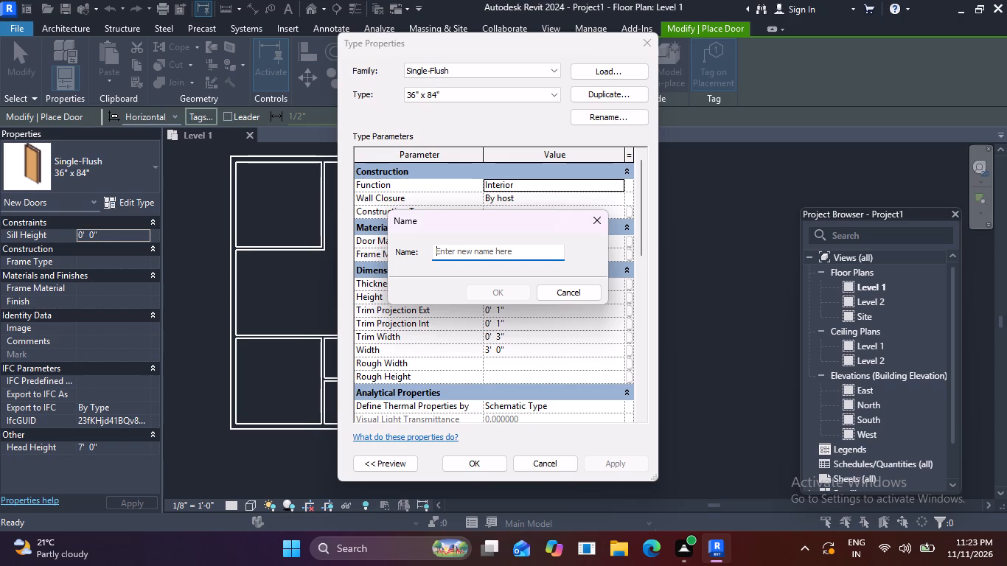
{"action": "type", "text": "60"}
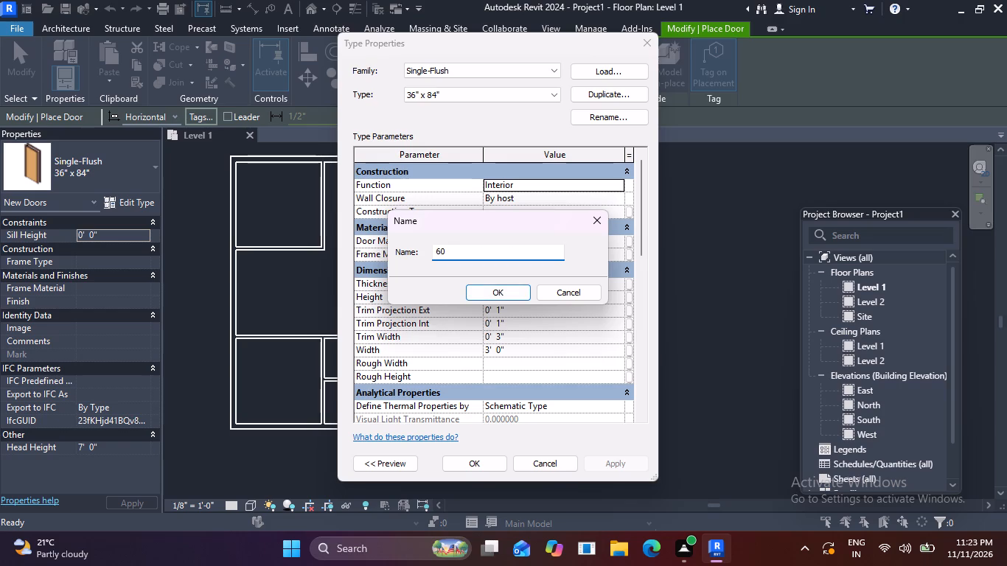
{"action": "key", "text": "x"}
{"action": "key", "text": "BackSpace"}
{"action": "type", "text": "\"x"}
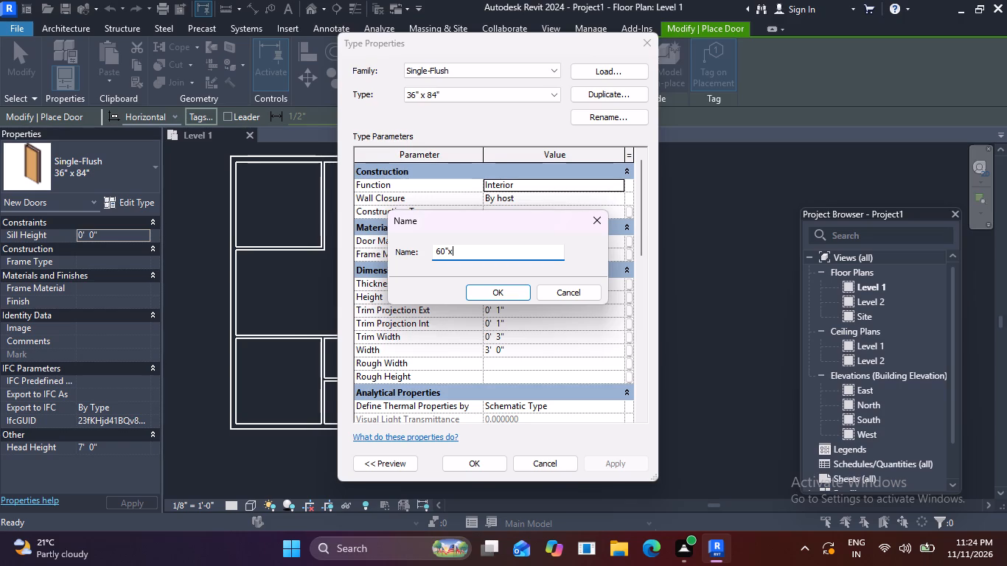
{"action": "type", "text": "84"}
{"action": "key", "text": "shift+quotedbl"}
{"action": "left_click", "coordinate": [513, 294]}
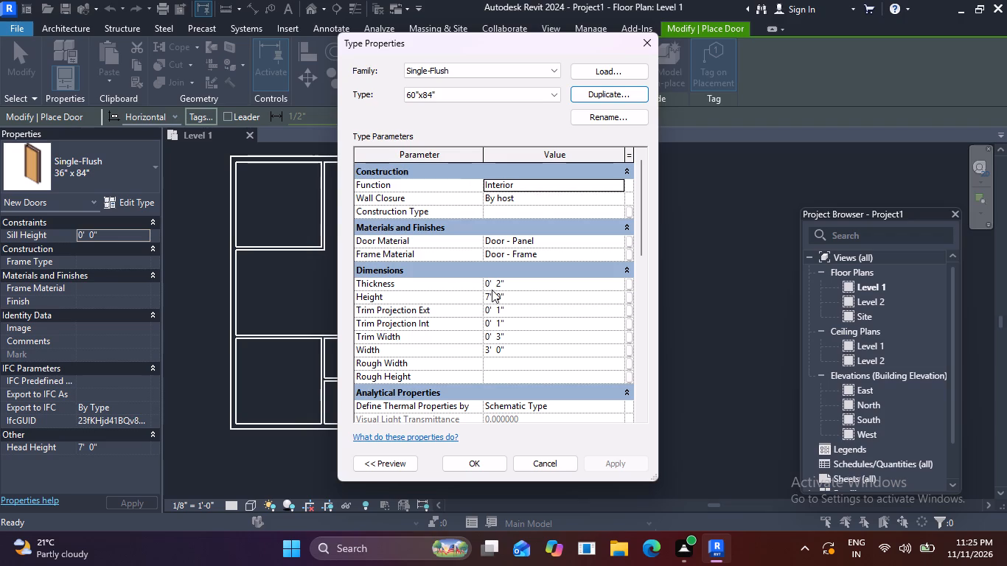
Set the height of the 60"x84" door type to 7'.
{"action": "left_click", "coordinate": [512, 295]}
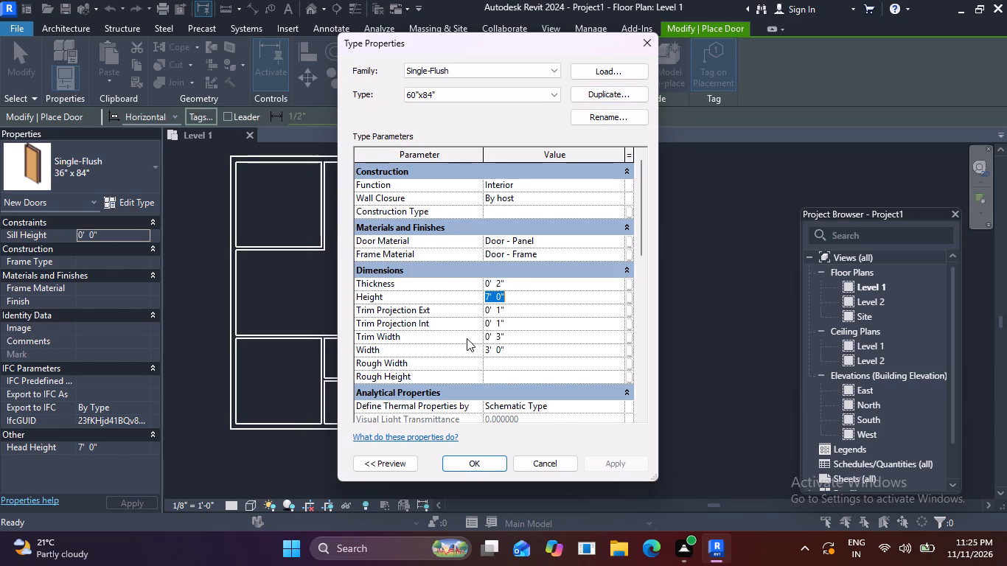
{"action": "key", "text": "BackSpace"}
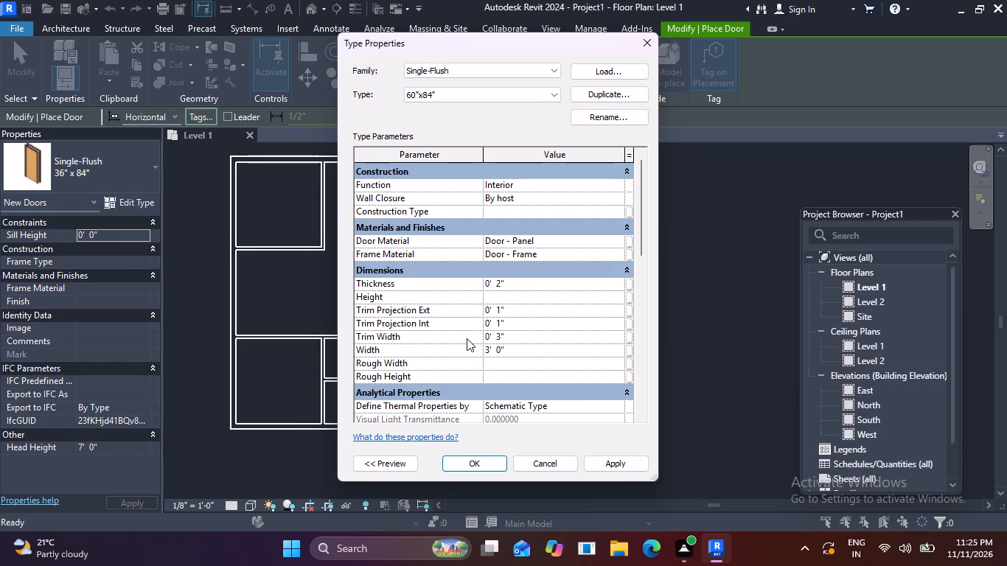
{"action": "key", "text": "7"}
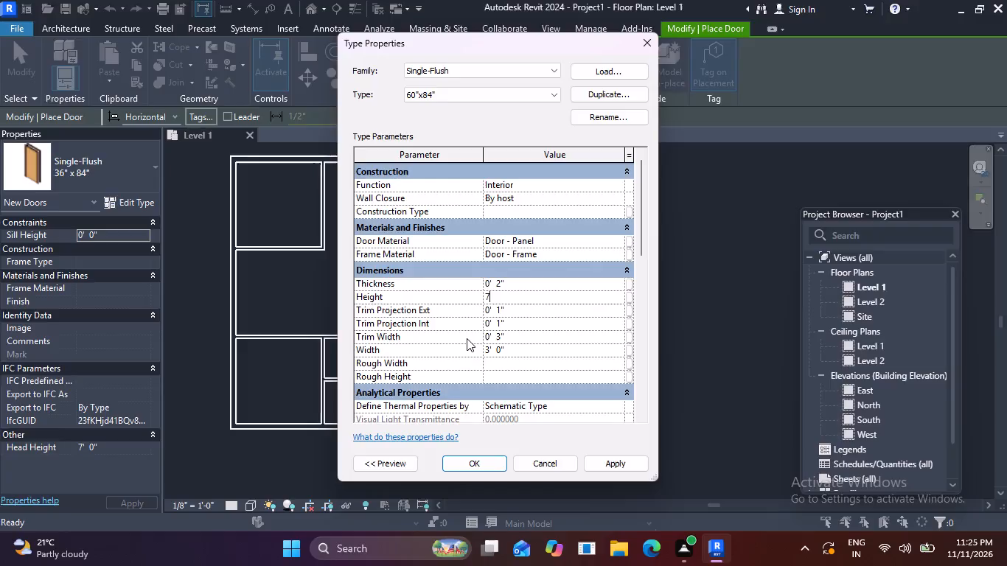
{"action": "key", "text": "apostrophe"}
{"action": "key", "text": "Return"}
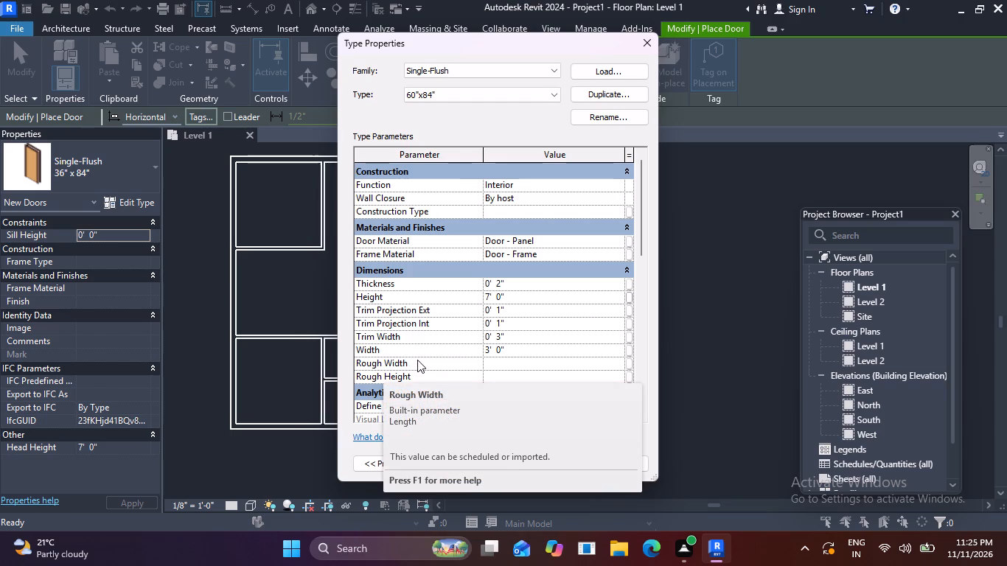
Set the width of the 60"x84" door type to 5', accept the type properties and leave door placement.
{"action": "left_click", "coordinate": [521, 310]}
{"action": "left_click", "coordinate": [521, 310]}
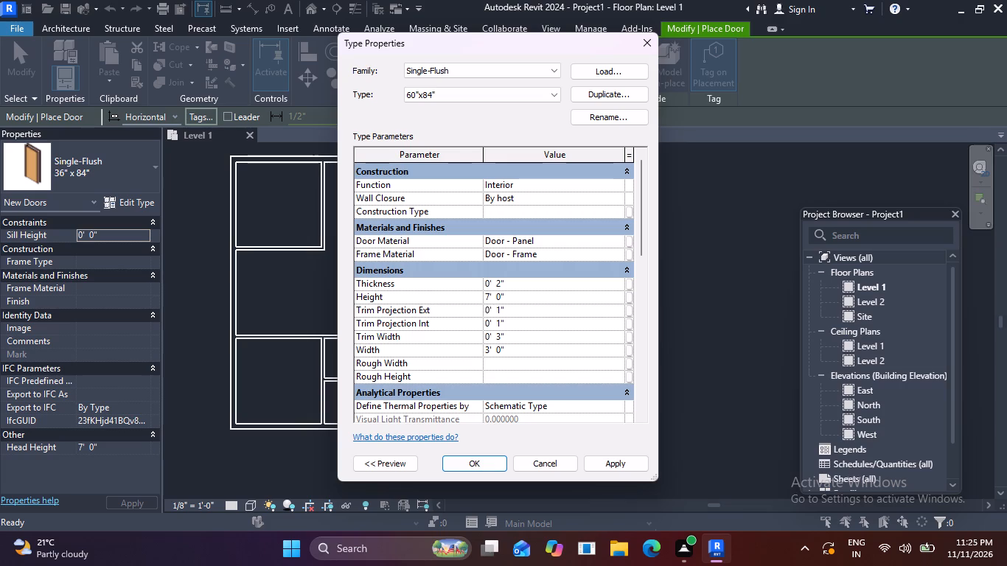
{"action": "left_click", "coordinate": [516, 329]}
{"action": "left_click", "coordinate": [515, 325]}
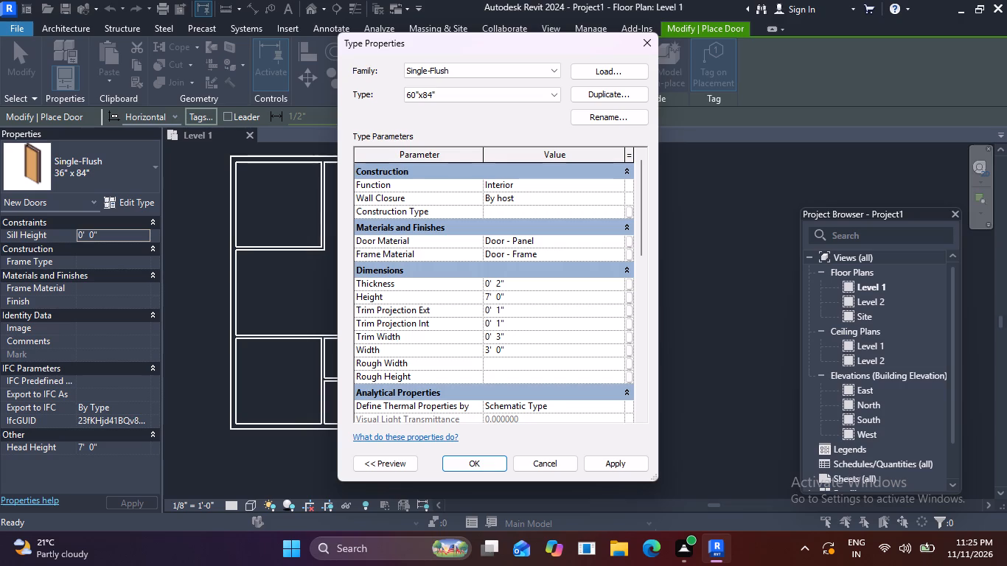
{"action": "left_click", "coordinate": [519, 300]}
{"action": "left_click", "coordinate": [518, 310]}
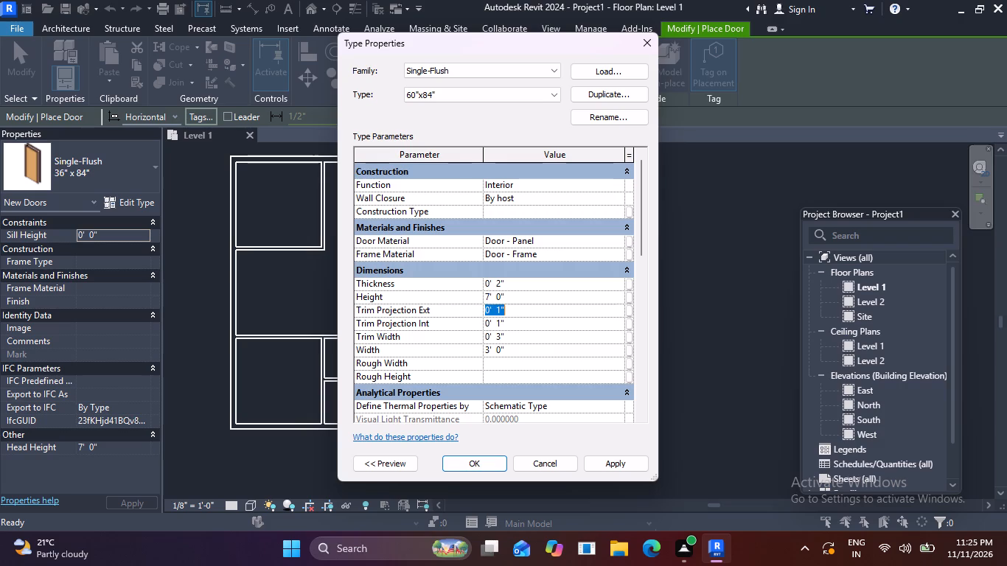
{"action": "left_click", "coordinate": [512, 327]}
{"action": "left_click", "coordinate": [507, 314]}
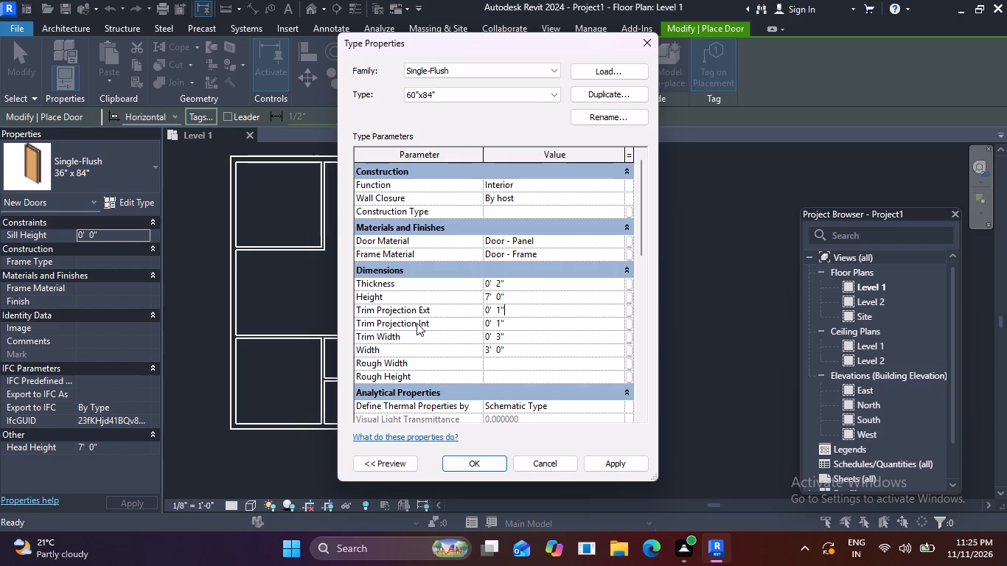
{"action": "left_click", "coordinate": [510, 350]}
{"action": "key", "text": "BackSpace"}
{"action": "key", "text": "BackSpace"}
{"action": "key", "text": "BackSpace"}
{"action": "key", "text": "BackSpace"}
{"action": "key", "text": "BackSpace"}
{"action": "key", "text": "BackSpace"}
{"action": "type", "text": "5'"}
{"action": "key", "text": "Return"}
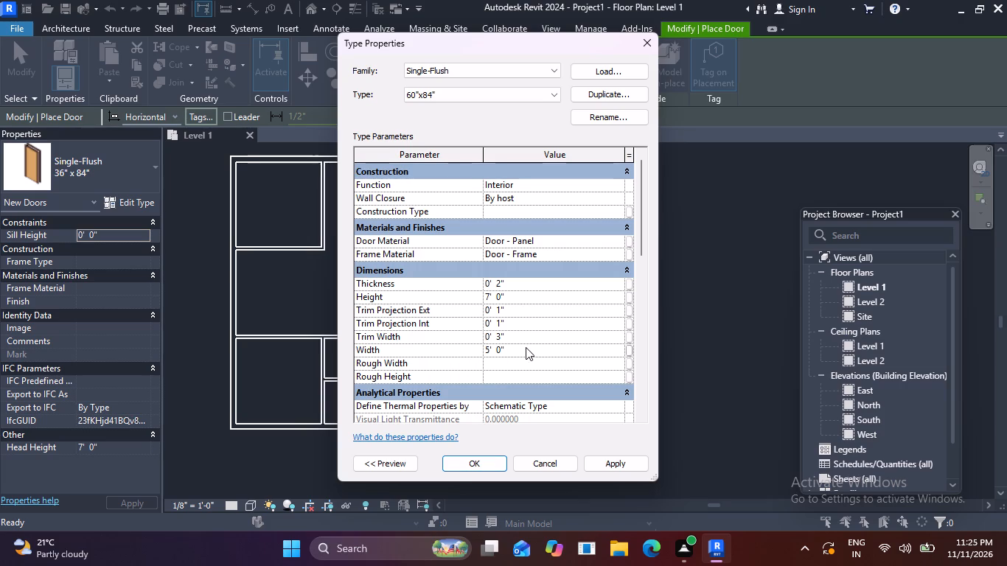
{"action": "left_click", "coordinate": [482, 466]}
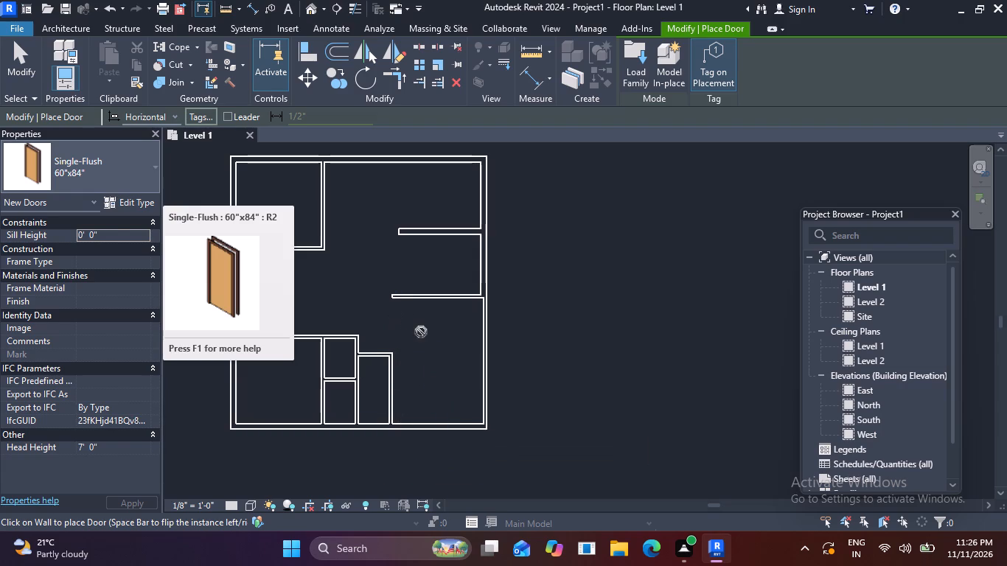
{"action": "key", "text": "Escape"}
{"action": "key", "text": "Escape"}
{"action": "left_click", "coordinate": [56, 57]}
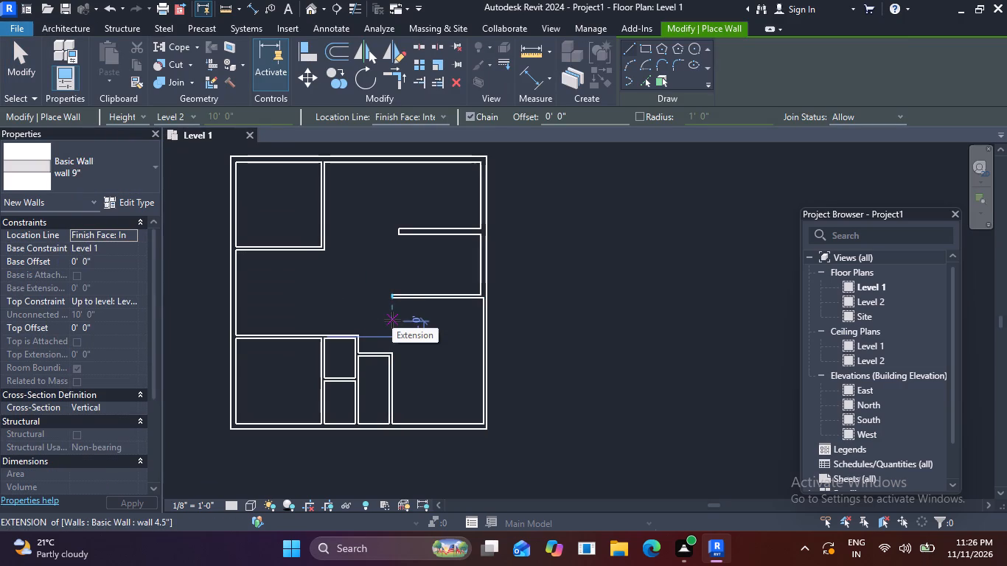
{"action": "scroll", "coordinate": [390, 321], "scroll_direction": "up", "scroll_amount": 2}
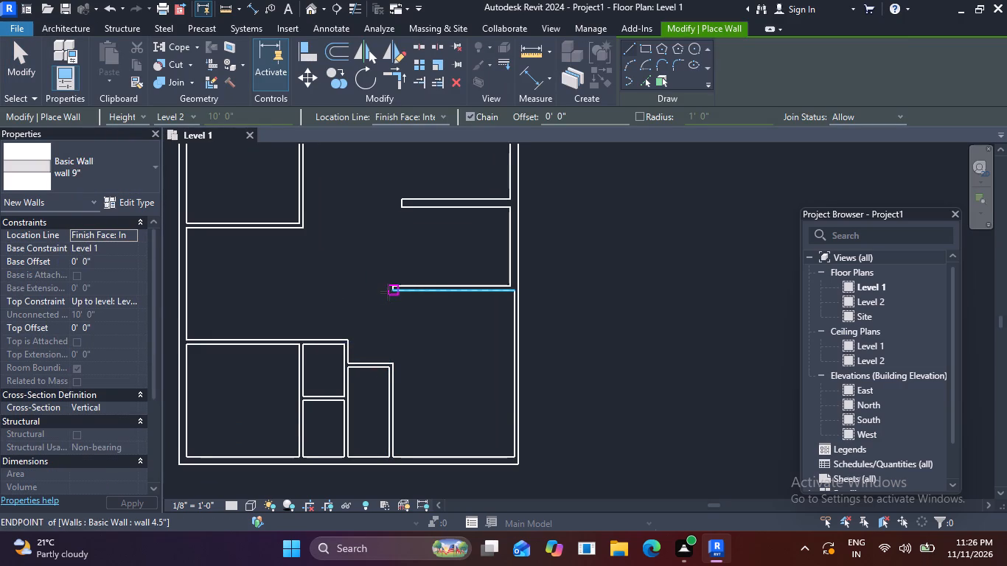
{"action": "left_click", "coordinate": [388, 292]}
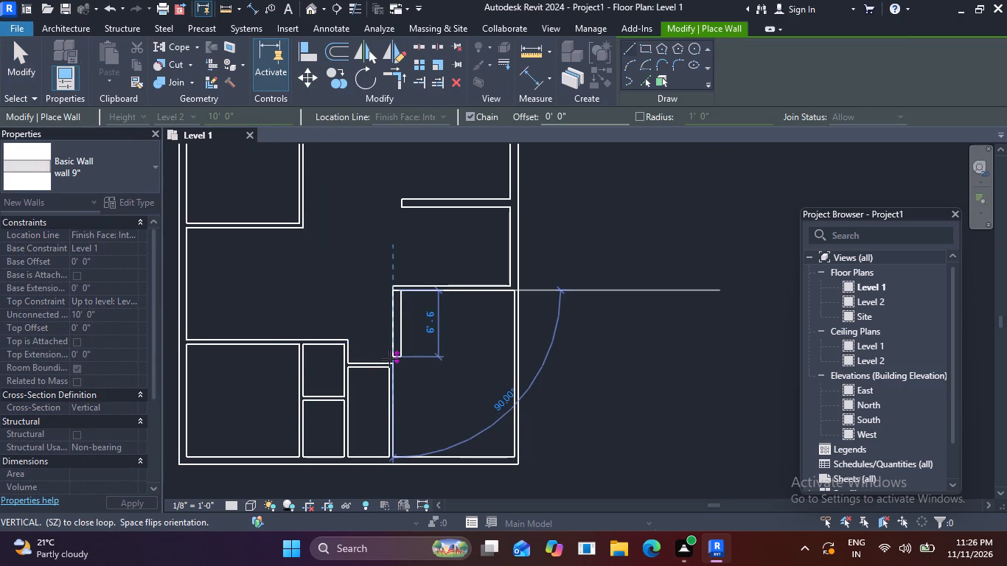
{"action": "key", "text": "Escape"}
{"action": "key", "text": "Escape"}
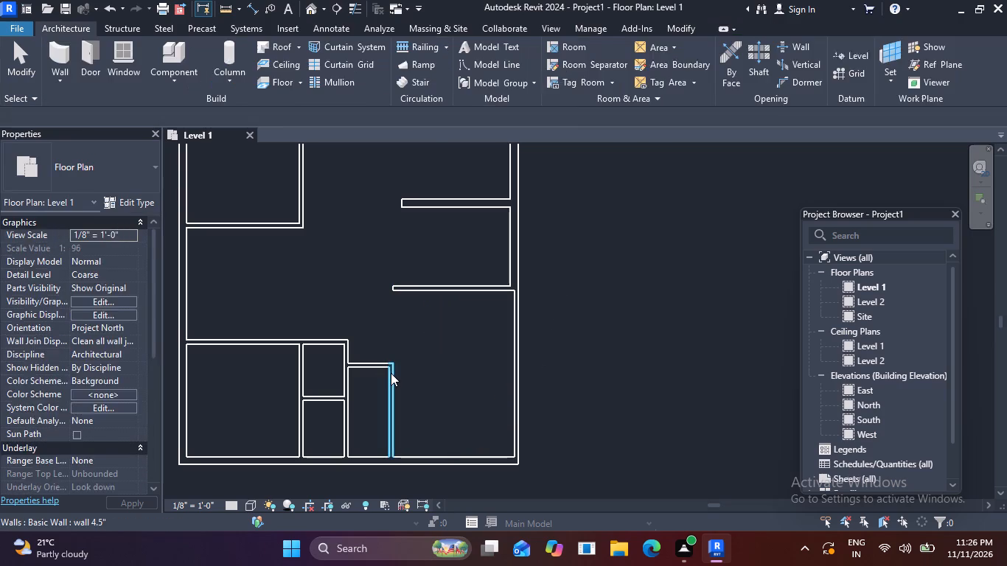
Draw a vertical 4.5" wall about 7'-1 1/2" long from the free end of the lower horizontal partition to the narrow room's upper corner.
{"action": "left_click", "coordinate": [391, 373]}
{"action": "type", "text": "cs"}
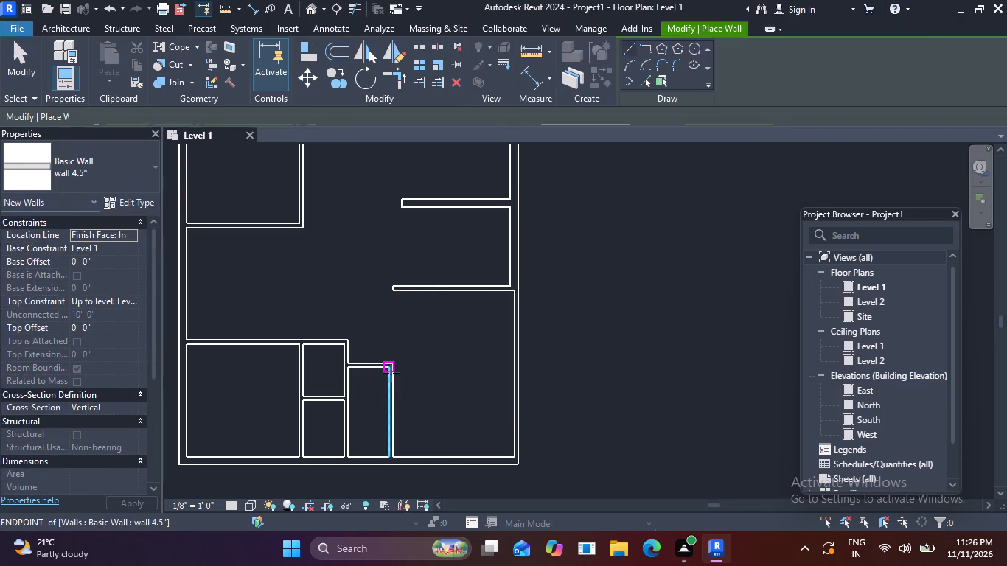
{"action": "left_click", "coordinate": [391, 296]}
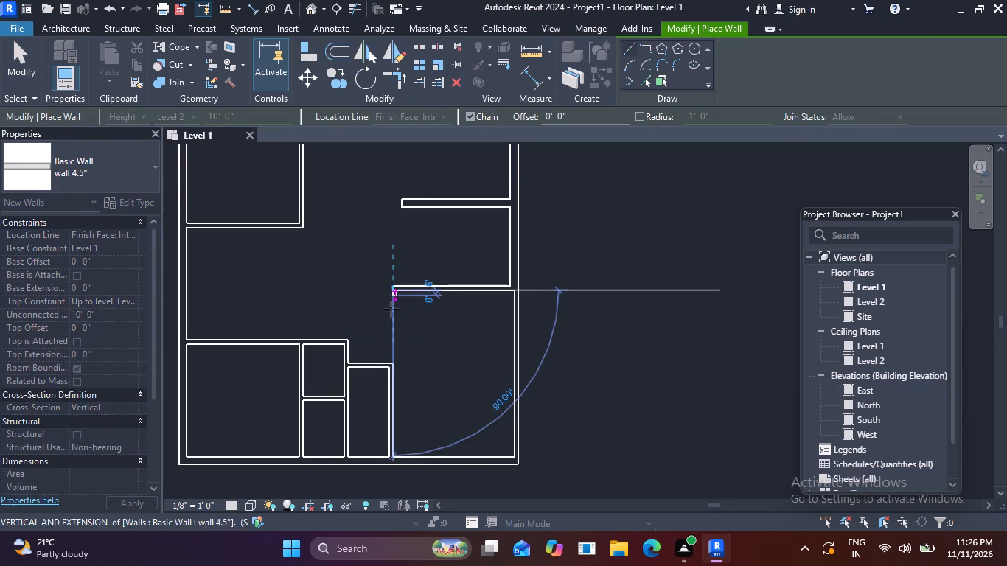
{"action": "scroll", "coordinate": [389, 364], "scroll_direction": "up", "scroll_amount": 5}
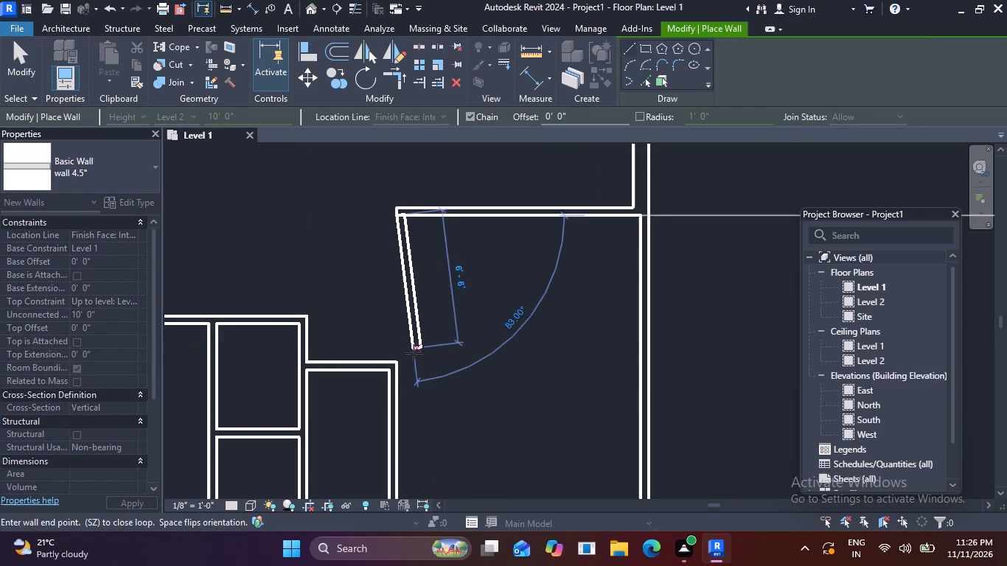
{"action": "key", "text": "space"}
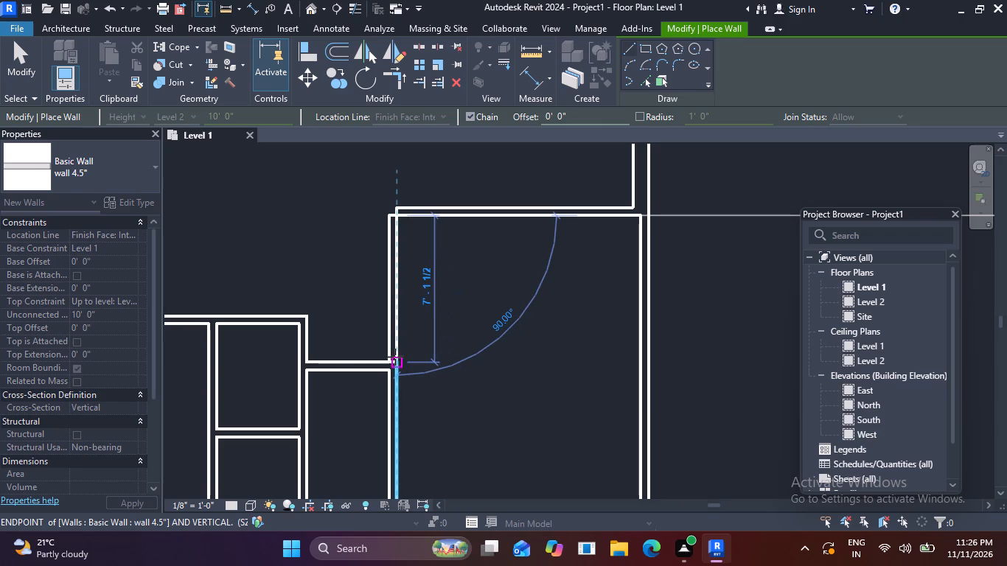
{"action": "left_click", "coordinate": [395, 357]}
{"action": "key", "text": "Escape"}
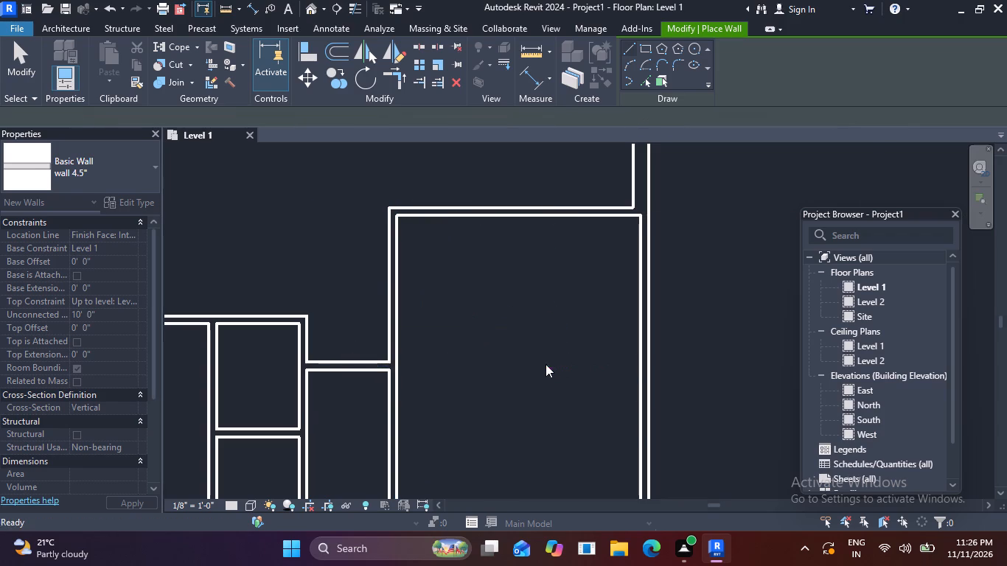
{"action": "key", "text": "Escape"}
Place a Single-Flush 60"x84" door in the new vertical wall, about 3'-0" from the horizontal partition, swinging away from the large room.
{"action": "left_click", "coordinate": [87, 56]}
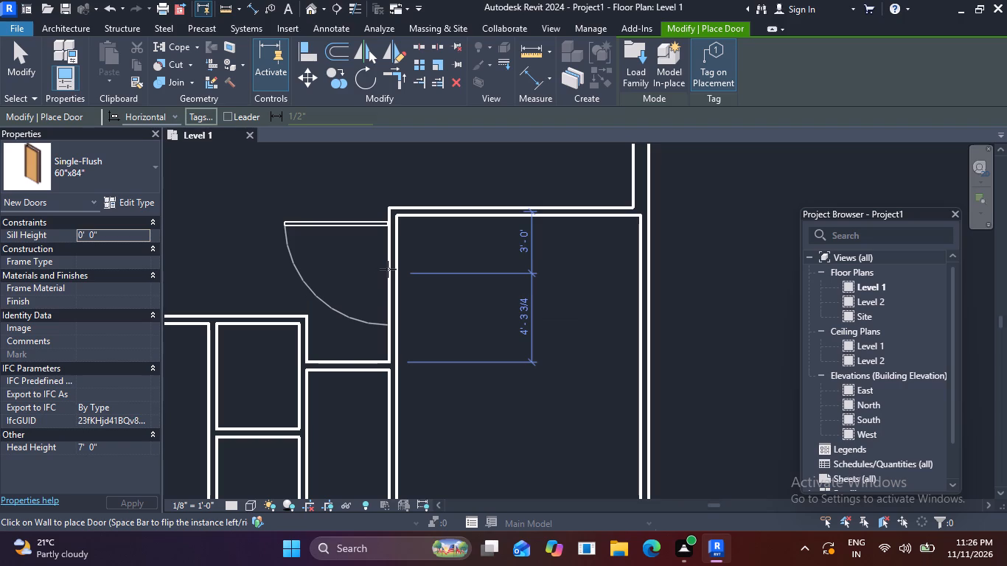
{"action": "left_click", "coordinate": [388, 269]}
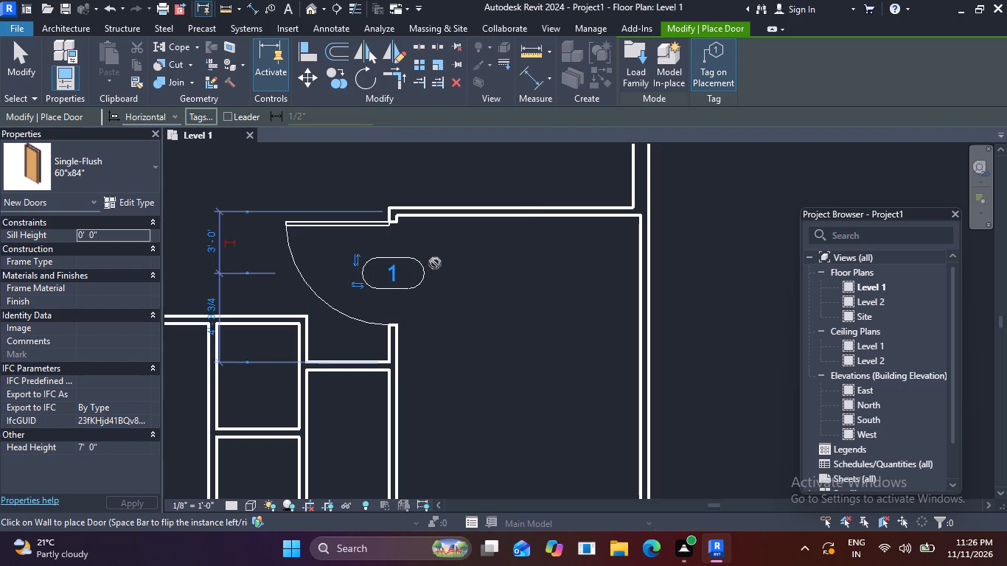
{"action": "key", "text": "Escape"}
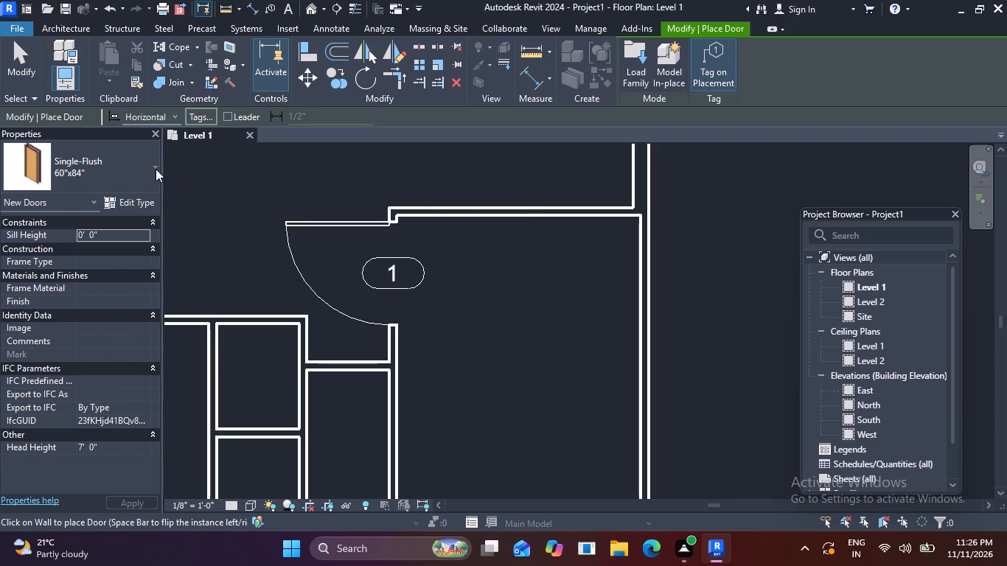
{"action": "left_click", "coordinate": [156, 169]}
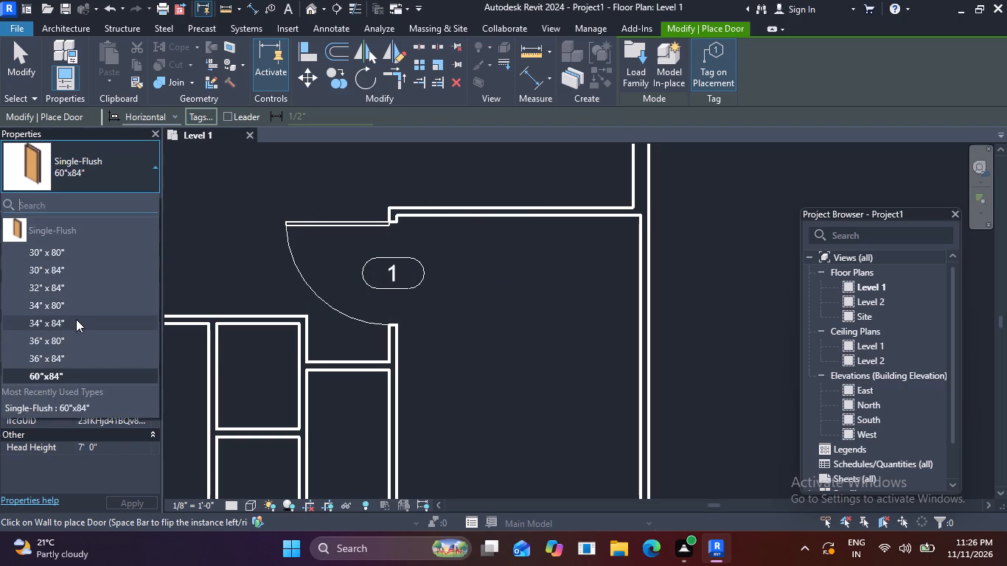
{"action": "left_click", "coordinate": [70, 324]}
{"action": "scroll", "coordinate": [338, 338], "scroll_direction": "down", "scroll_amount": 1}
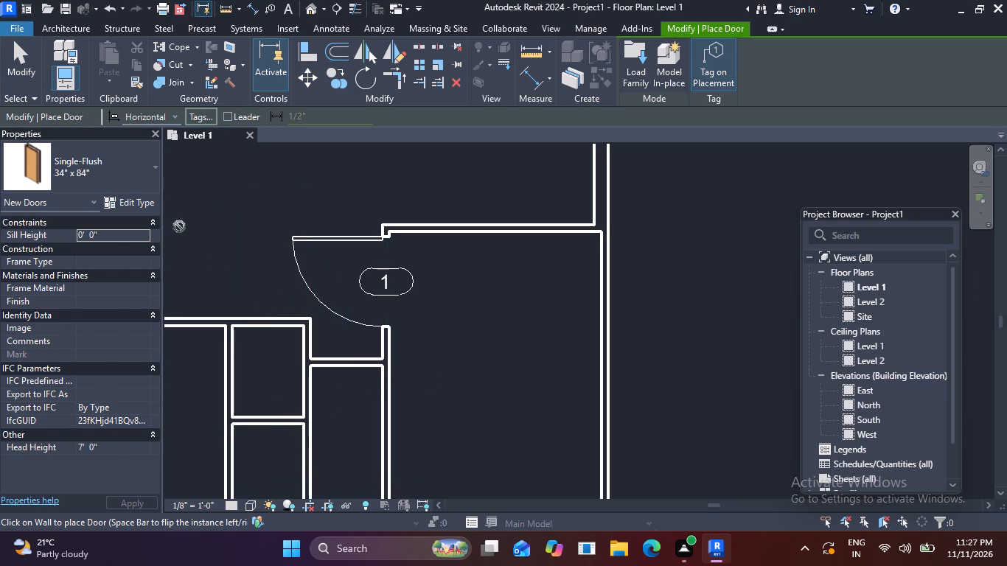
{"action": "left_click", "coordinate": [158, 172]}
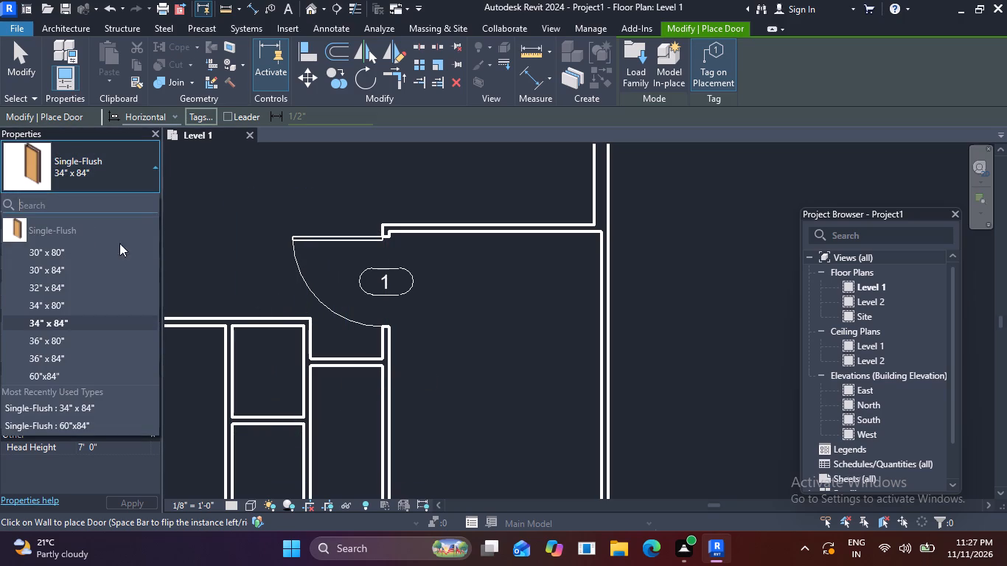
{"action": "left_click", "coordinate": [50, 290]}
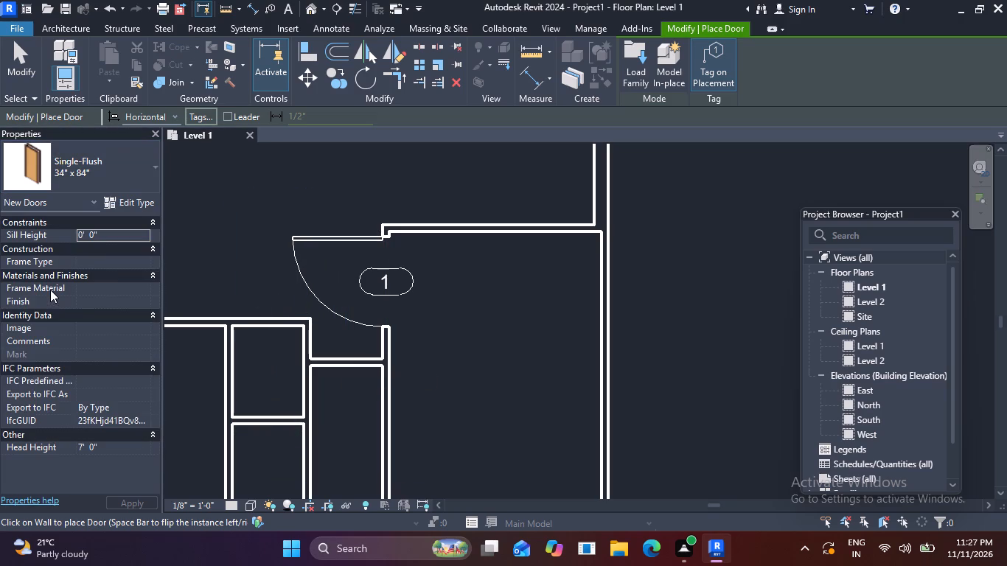
Place inward-swinging Single-Flush 30" x 84" doors centred in the narrow room's upper wall and about 1'-6" from the adjacent small room's right wall.
{"action": "left_click", "coordinate": [155, 178]}
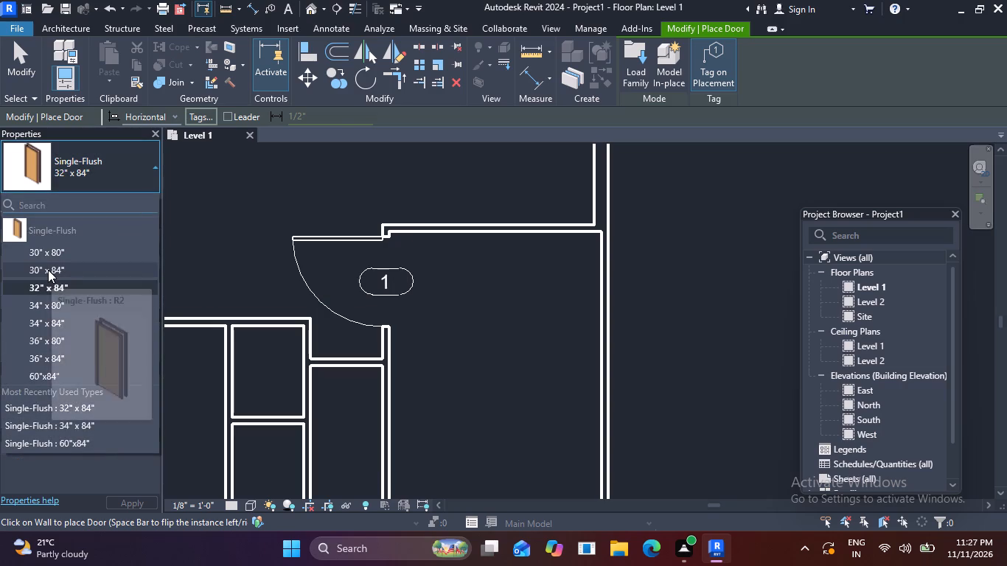
{"action": "left_click", "coordinate": [48, 270]}
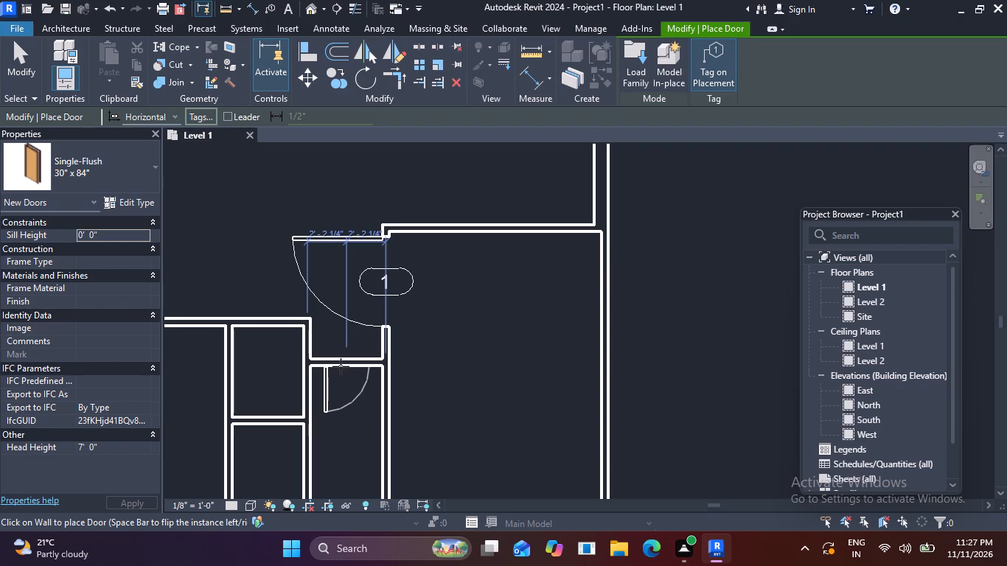
{"action": "left_click", "coordinate": [341, 366]}
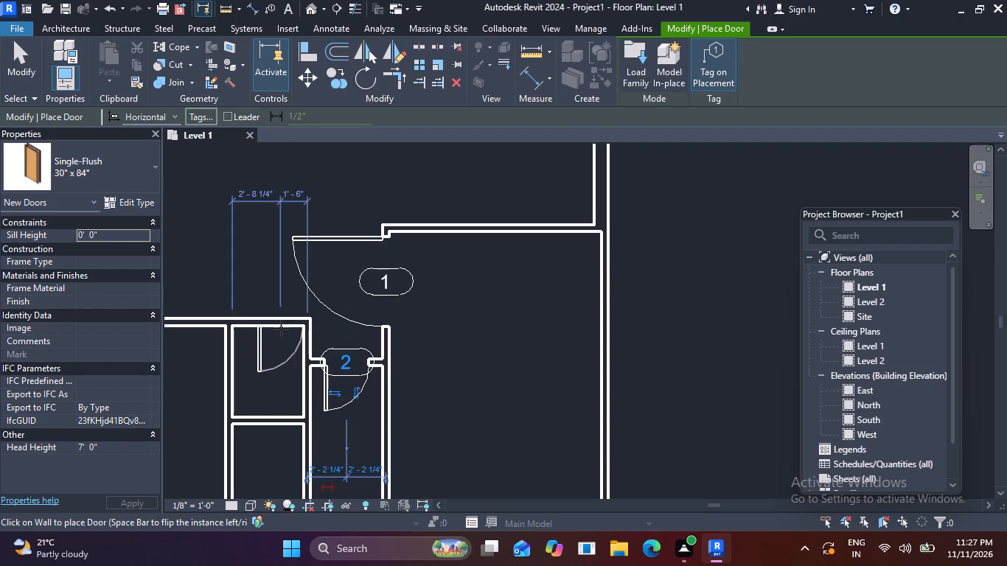
{"action": "key", "text": "space"}
{"action": "left_click", "coordinate": [282, 326]}
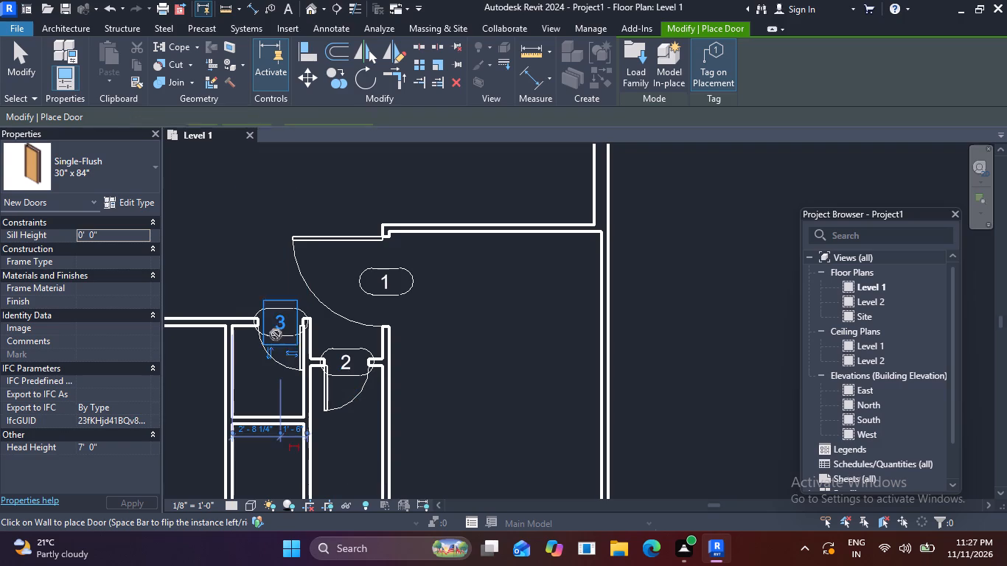
Place a 30" x 84" door in the lower small room's left wall, about 1'-7" from its upper wall, swinging inward.
{"action": "scroll", "coordinate": [292, 365], "scroll_direction": "down", "scroll_amount": 1}
{"action": "middle_click_drag", "start_coordinate": [294, 370], "coordinate": [390, 296]}
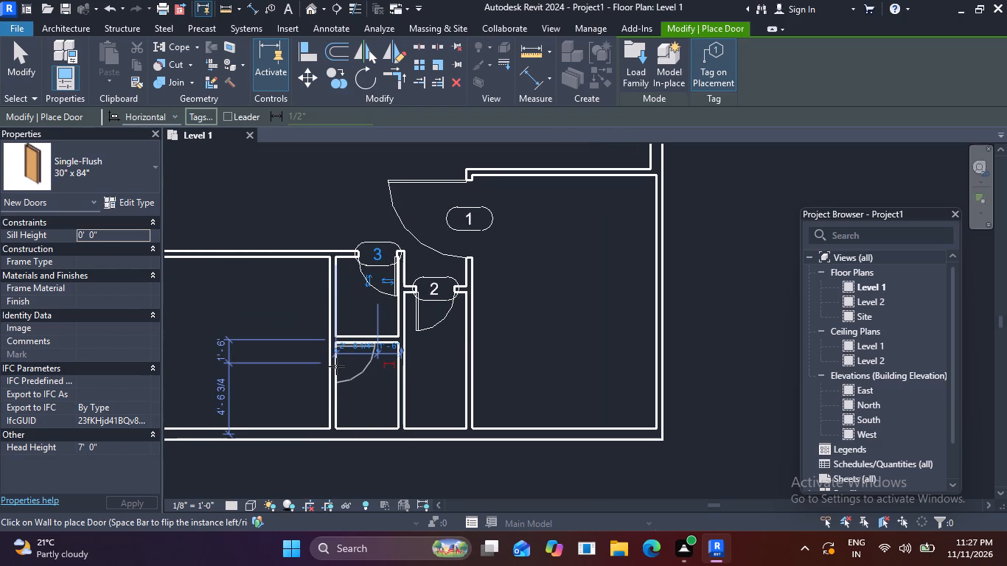
{"action": "scroll", "coordinate": [332, 366], "scroll_direction": "up", "scroll_amount": 4}
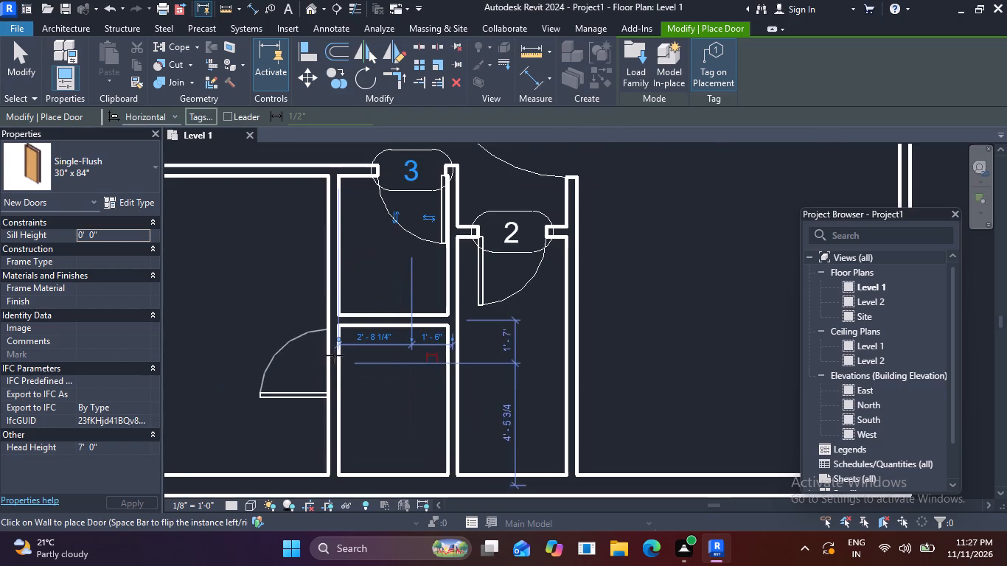
{"action": "left_click", "coordinate": [344, 364]}
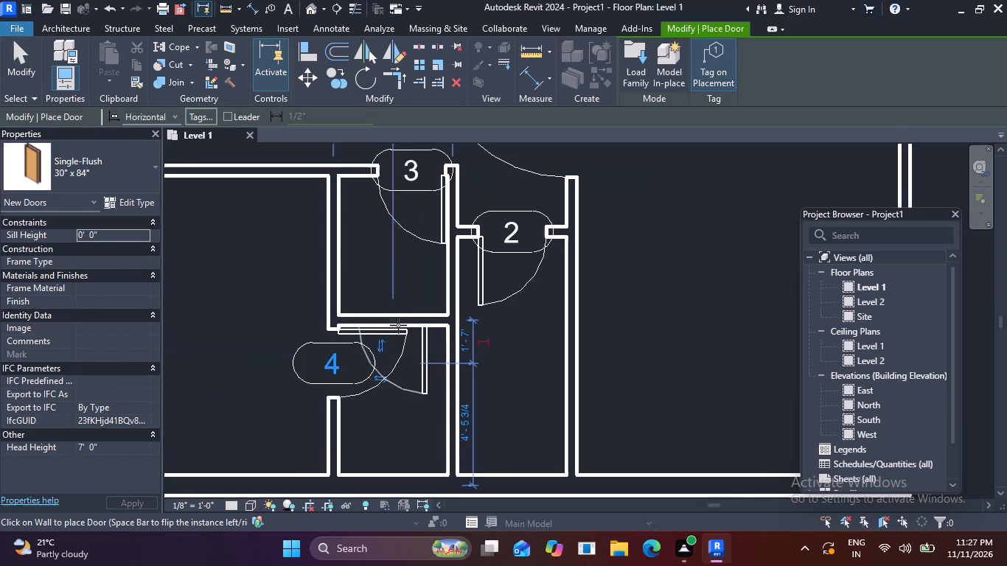
Place an inward-swinging Single-Flush 36" x 84" door in the lower-left room's upper wall, about 2'-0" from its right wall.
{"action": "scroll", "coordinate": [390, 320], "scroll_direction": "down", "scroll_amount": 1}
{"action": "middle_click_drag", "start_coordinate": [240, 247], "coordinate": [277, 318]}
{"action": "scroll", "coordinate": [248, 256], "scroll_direction": "down", "scroll_amount": 1}
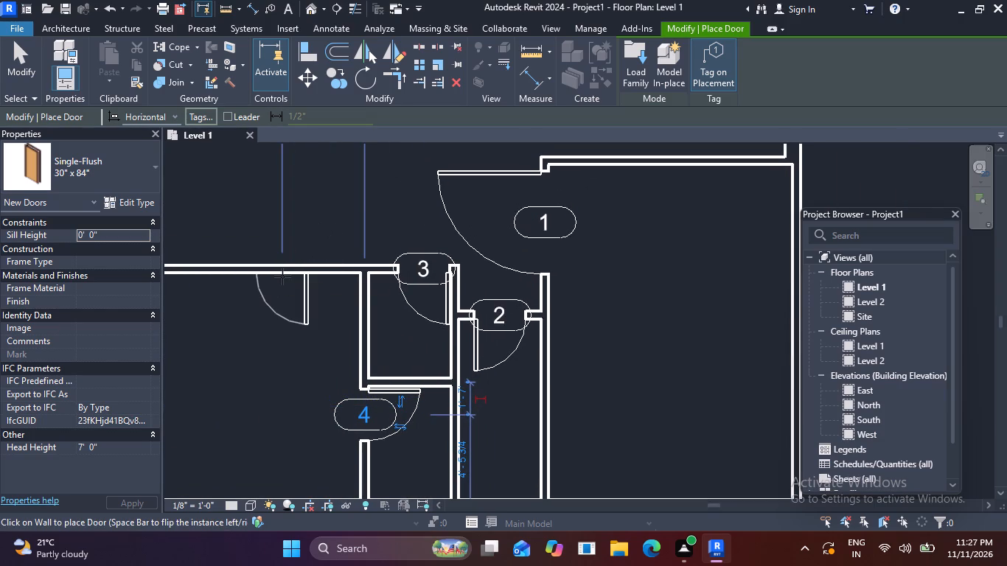
{"action": "left_click", "coordinate": [146, 168]}
{"action": "left_click", "coordinate": [72, 358]}
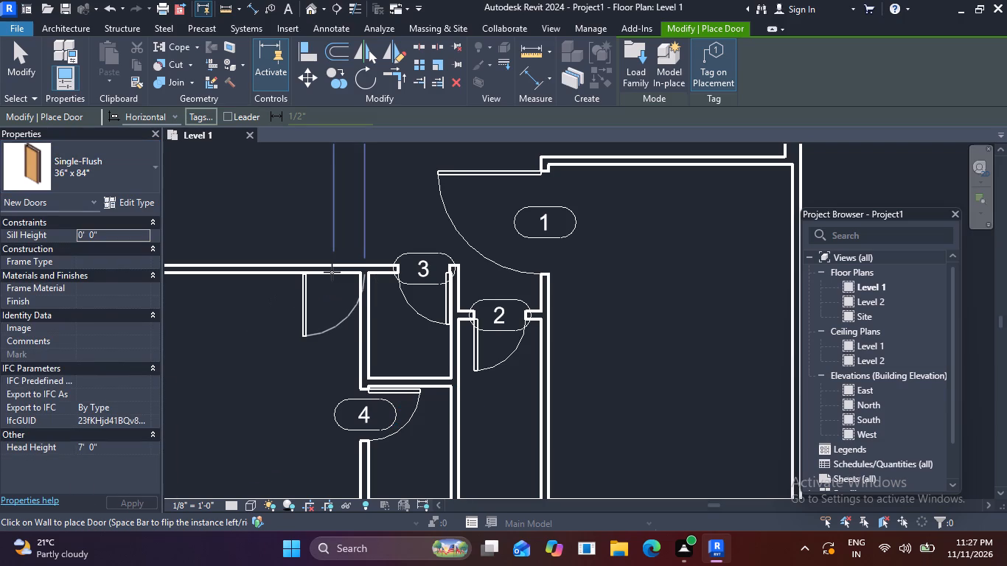
{"action": "key", "text": "space"}
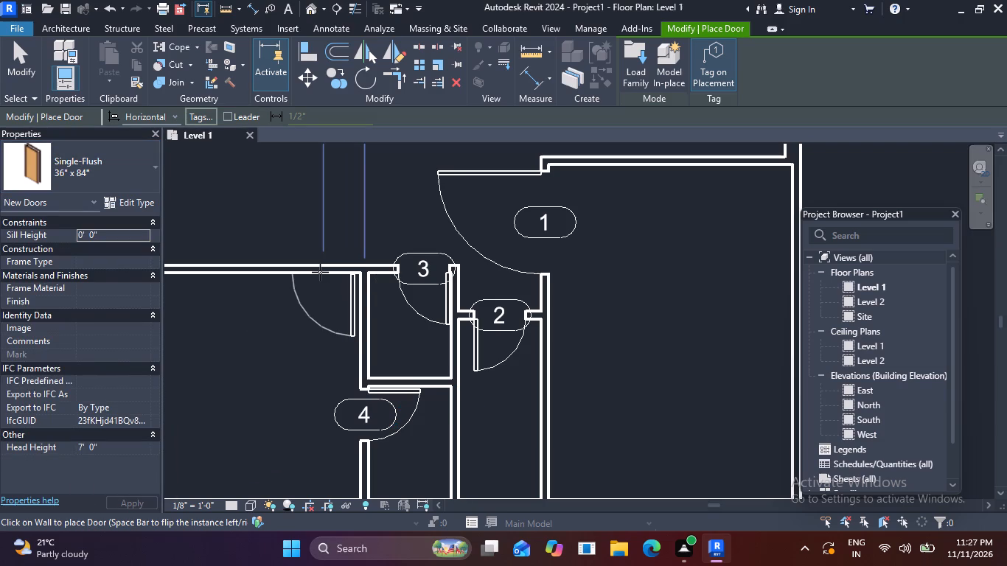
{"action": "left_click", "coordinate": [320, 272]}
{"action": "scroll", "coordinate": [342, 240], "scroll_direction": "down", "scroll_amount": 2}
{"action": "middle_click_drag", "start_coordinate": [263, 307], "coordinate": [358, 291]}
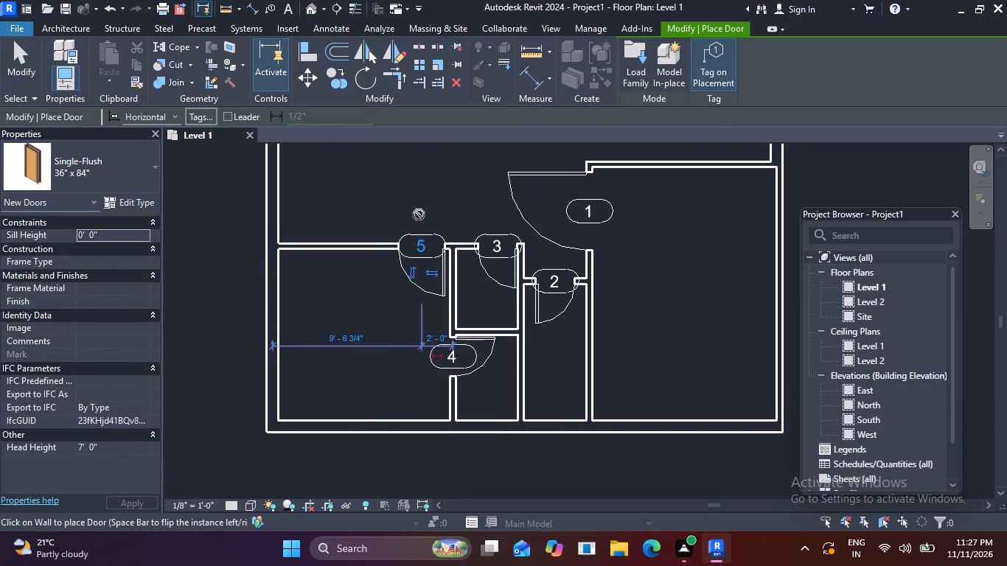
{"action": "middle_click_drag", "start_coordinate": [419, 276], "coordinate": [374, 372]}
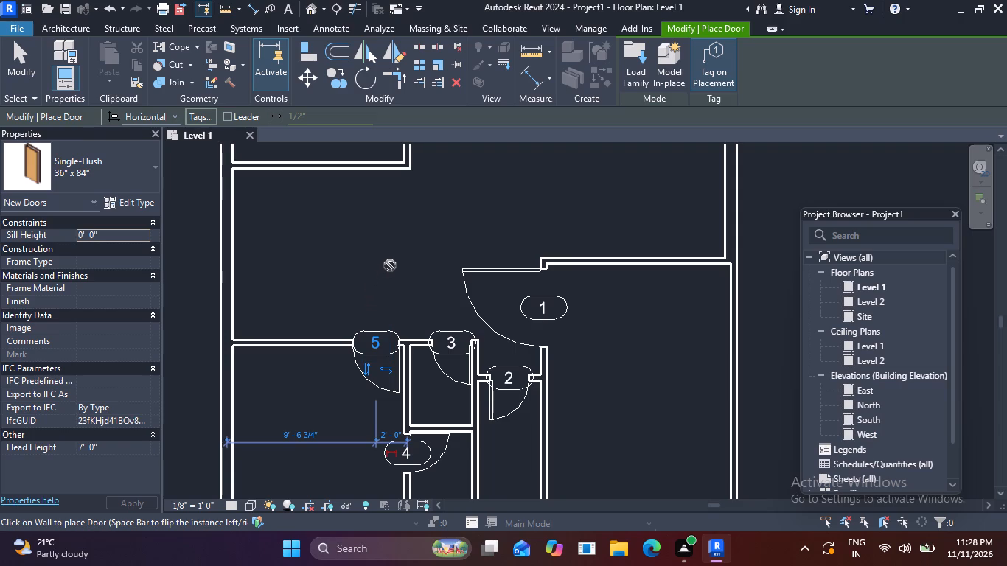
{"action": "middle_click_drag", "start_coordinate": [372, 275], "coordinate": [340, 404]}
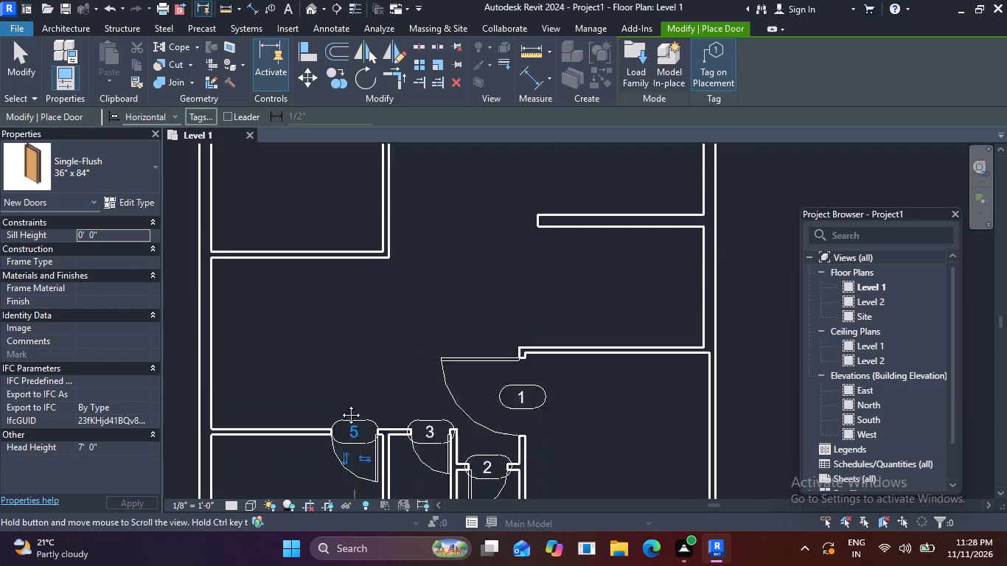
{"action": "middle_click_drag", "start_coordinate": [340, 404], "coordinate": [333, 454]}
{"action": "key", "text": "Escape"}
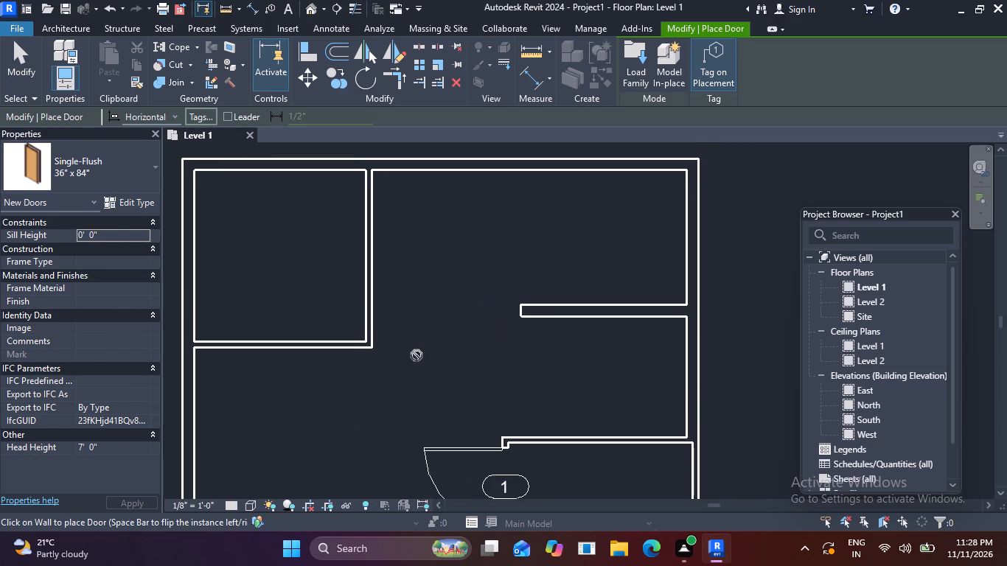
{"action": "key", "text": "Escape"}
Draw a vertical 4.5" wall from the free end of the upper-right horizontal 9" partition up to the top exterior wall.
{"action": "left_click", "coordinate": [56, 58]}
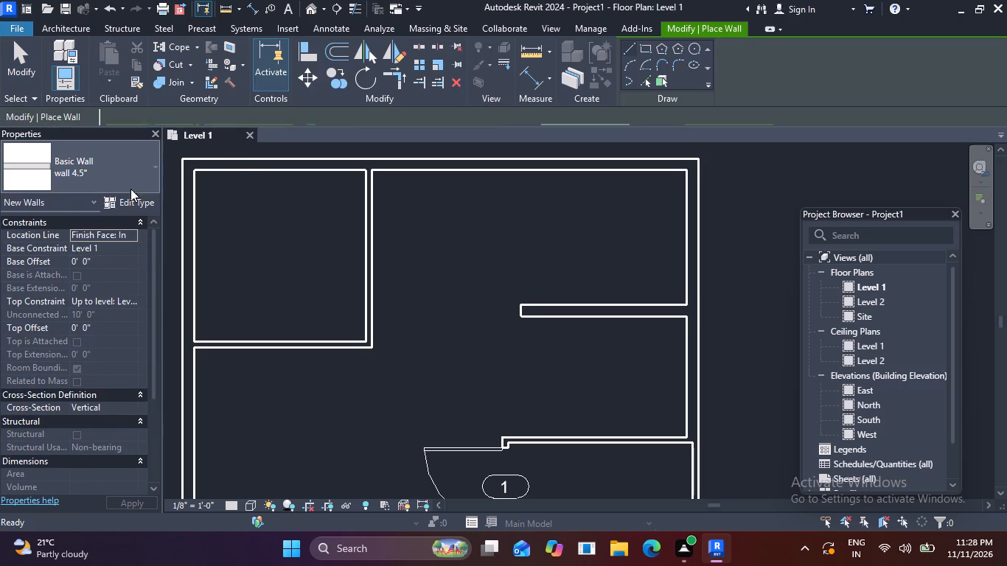
{"action": "left_click", "coordinate": [523, 298]}
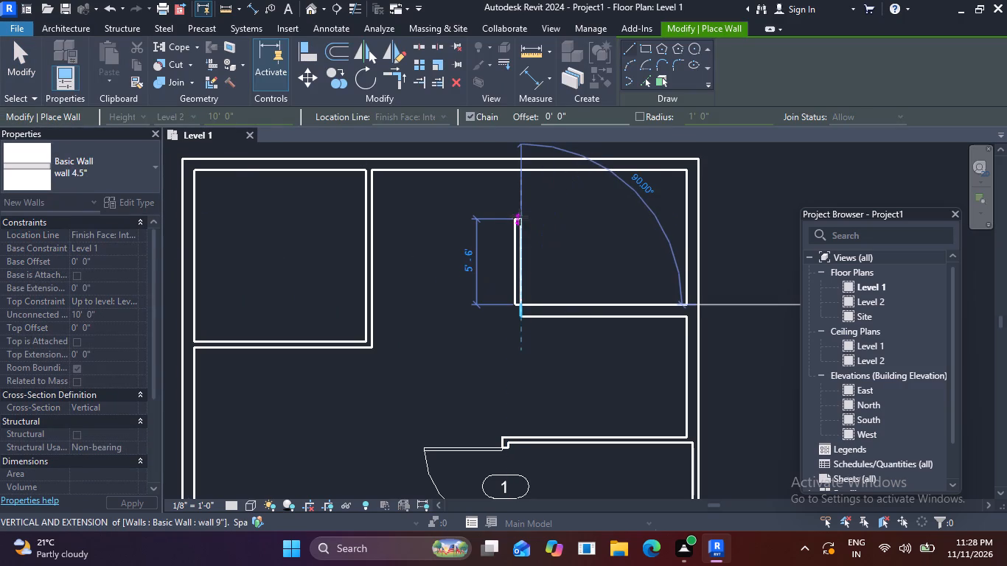
{"action": "left_click", "coordinate": [517, 176]}
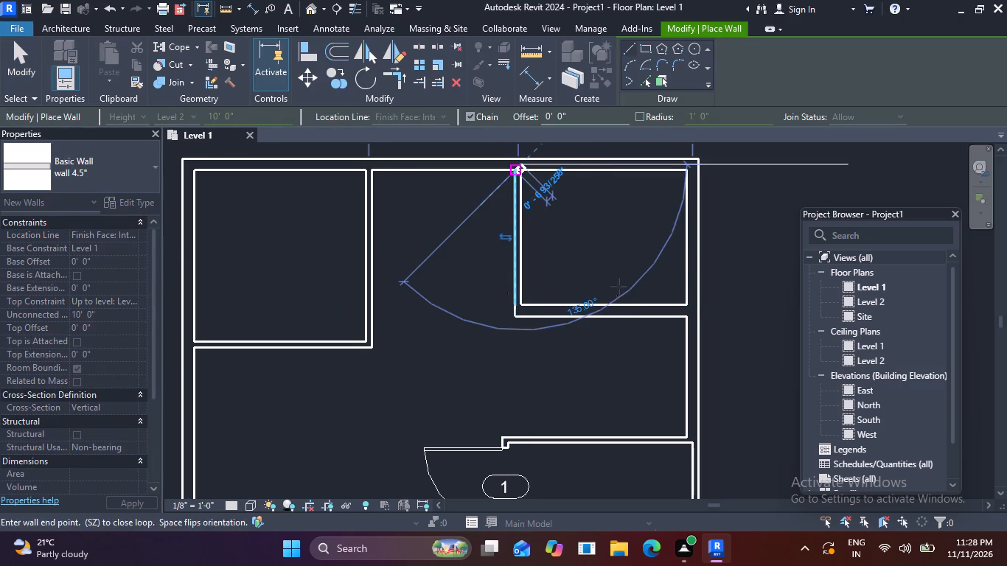
{"action": "key", "text": "Escape"}
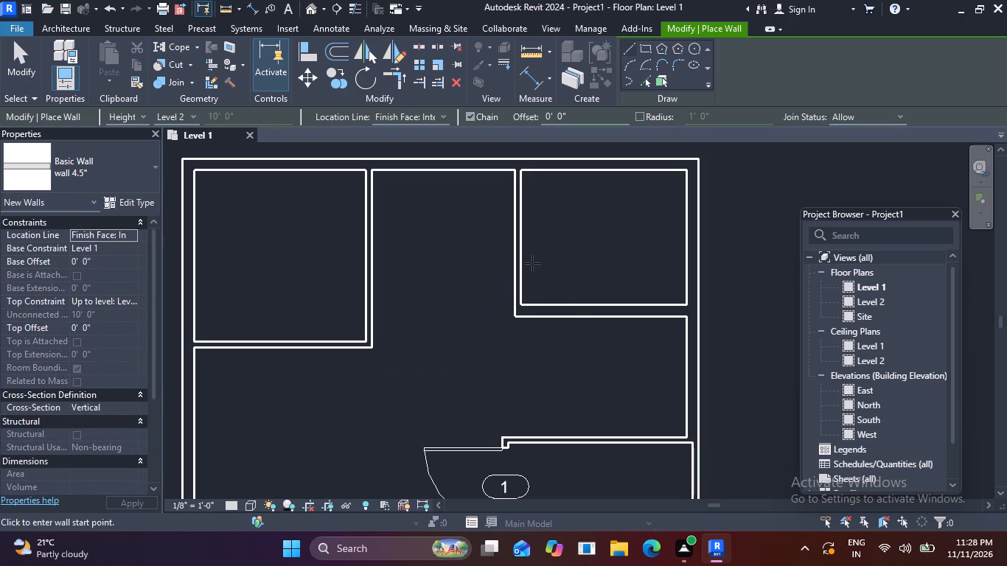
{"action": "key", "text": "Escape"}
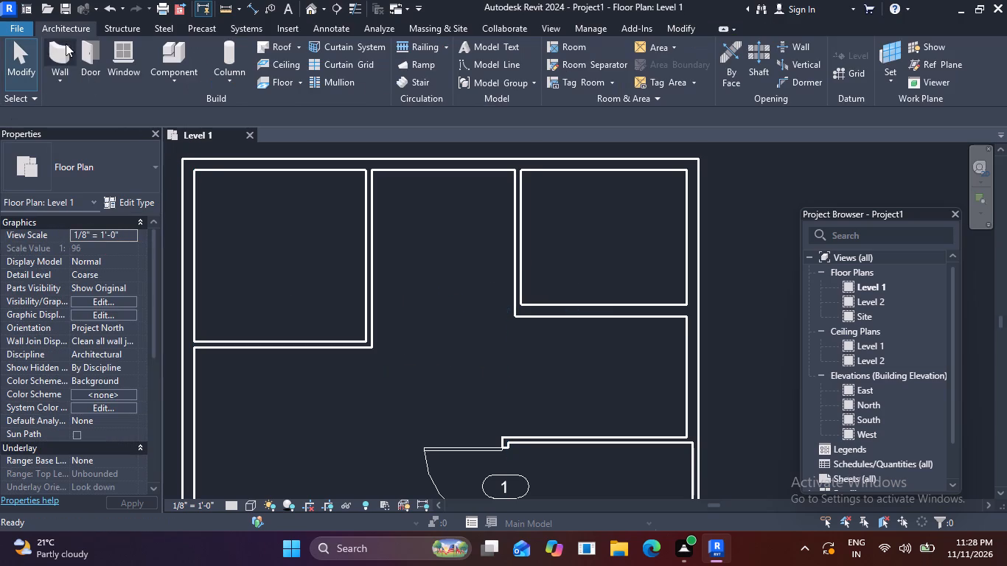
Place inward-swinging 36" x 84" doors about 2'-0" from the corner in the upper-right room's left wall and the upper-left room's lower wall.
{"action": "left_click", "coordinate": [88, 46]}
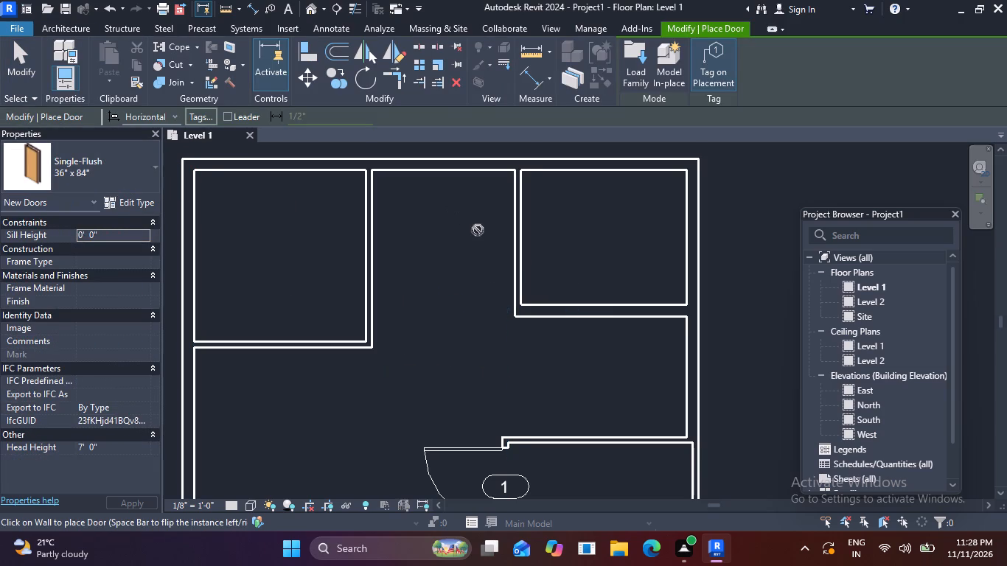
{"action": "left_click", "coordinate": [525, 279]}
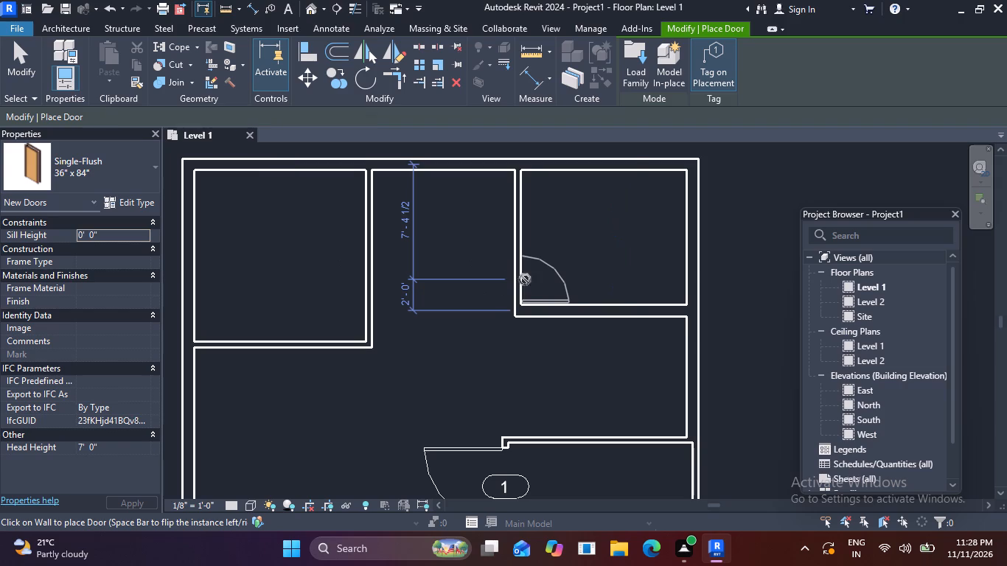
{"action": "left_click", "coordinate": [337, 338]}
{"action": "scroll", "coordinate": [442, 296], "scroll_direction": "down", "scroll_amount": 5}
{"action": "middle_click_drag", "start_coordinate": [441, 332], "coordinate": [395, 262]}
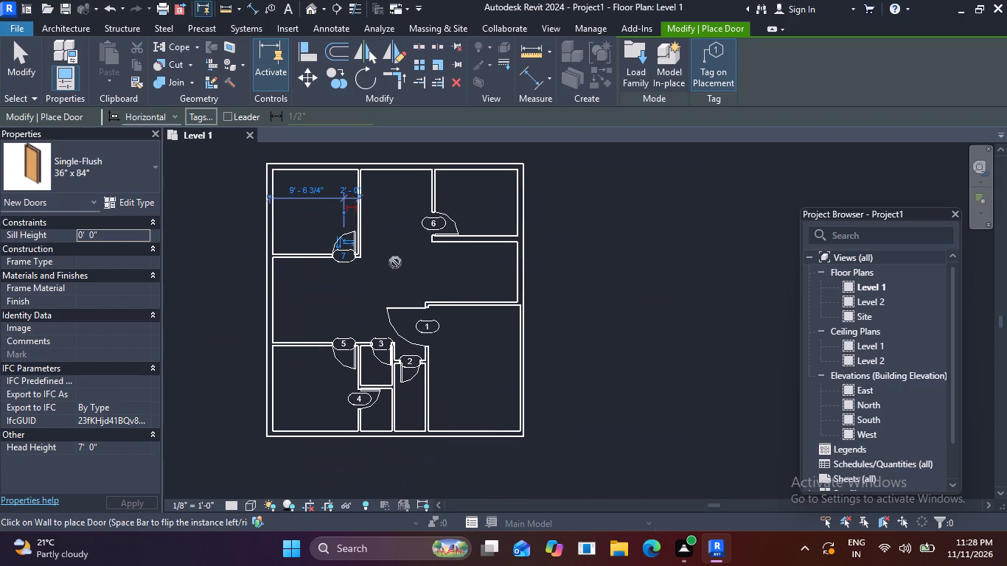
{"action": "middle_click_drag", "start_coordinate": [451, 339], "coordinate": [449, 301]}
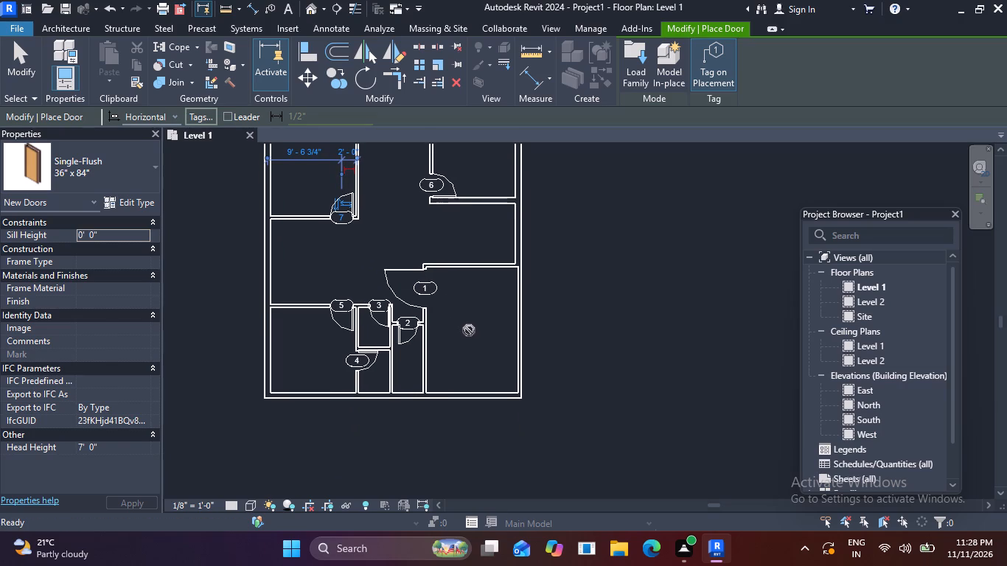
{"action": "scroll", "coordinate": [455, 348], "scroll_direction": "up", "scroll_amount": 2}
{"action": "middle_click_drag", "start_coordinate": [466, 298], "coordinate": [478, 381]}
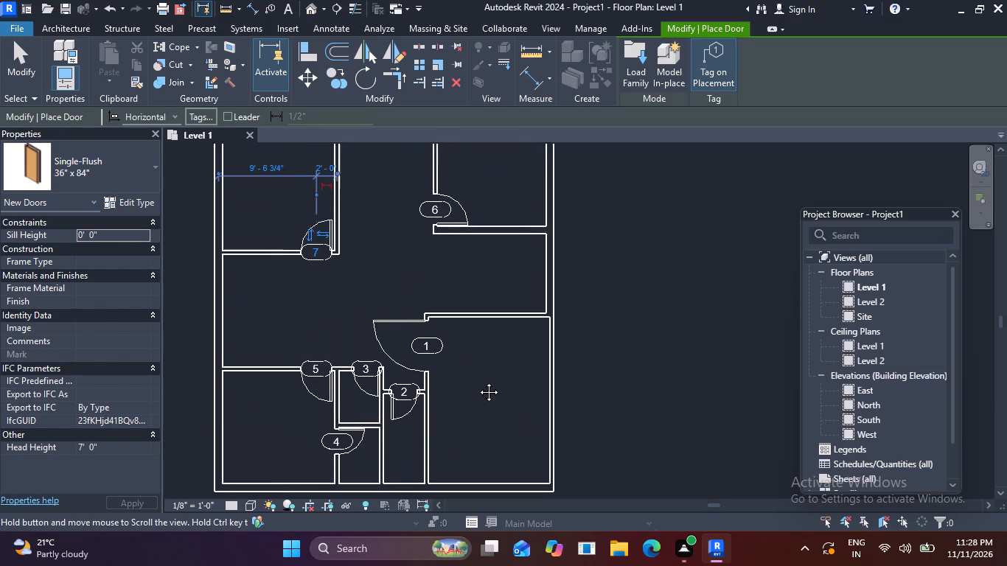
{"action": "middle_click_drag", "start_coordinate": [478, 381], "coordinate": [481, 404]}
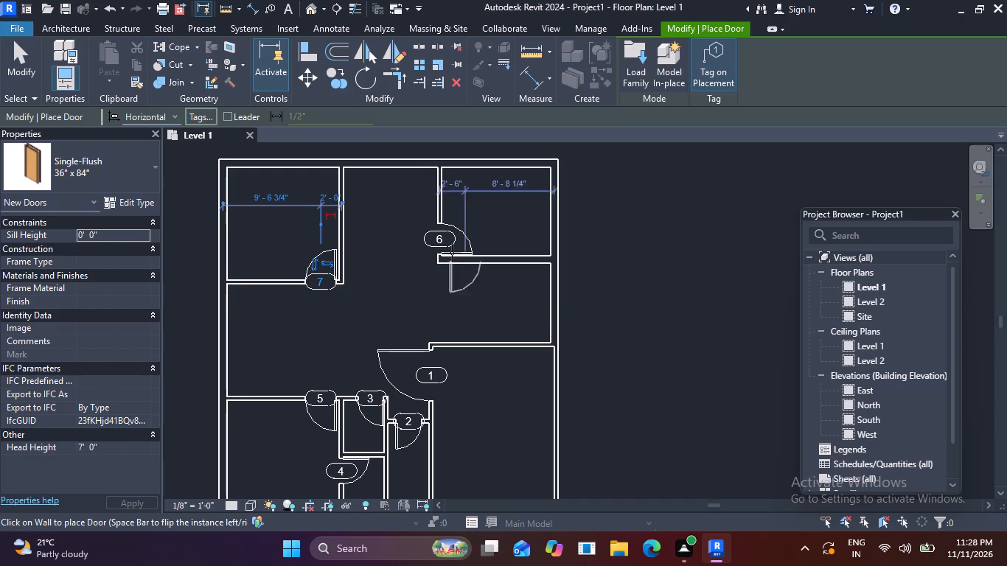
{"action": "scroll", "coordinate": [364, 154], "scroll_direction": "up", "scroll_amount": 2}
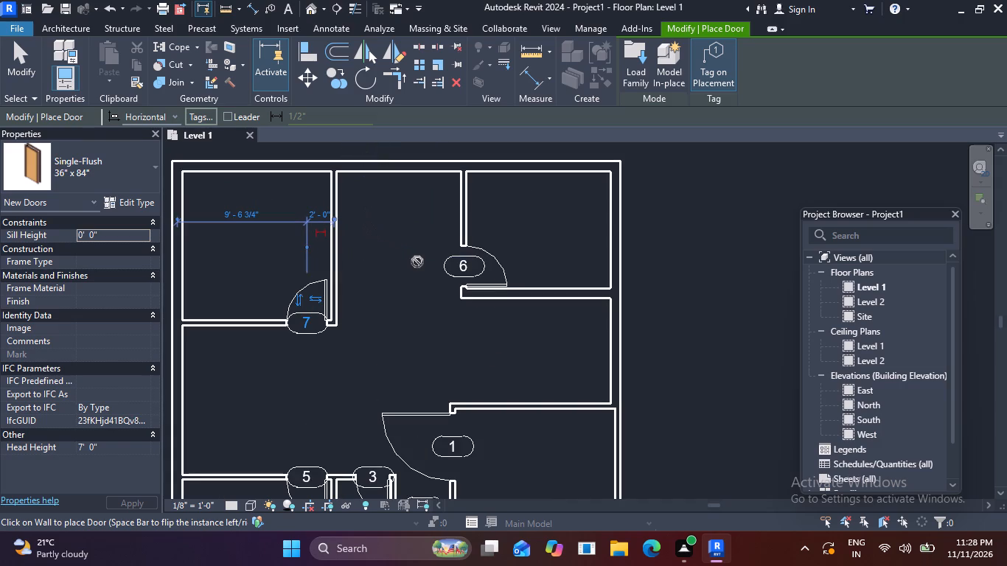
{"action": "key", "text": "Escape"}
{"action": "key", "text": "Escape"}
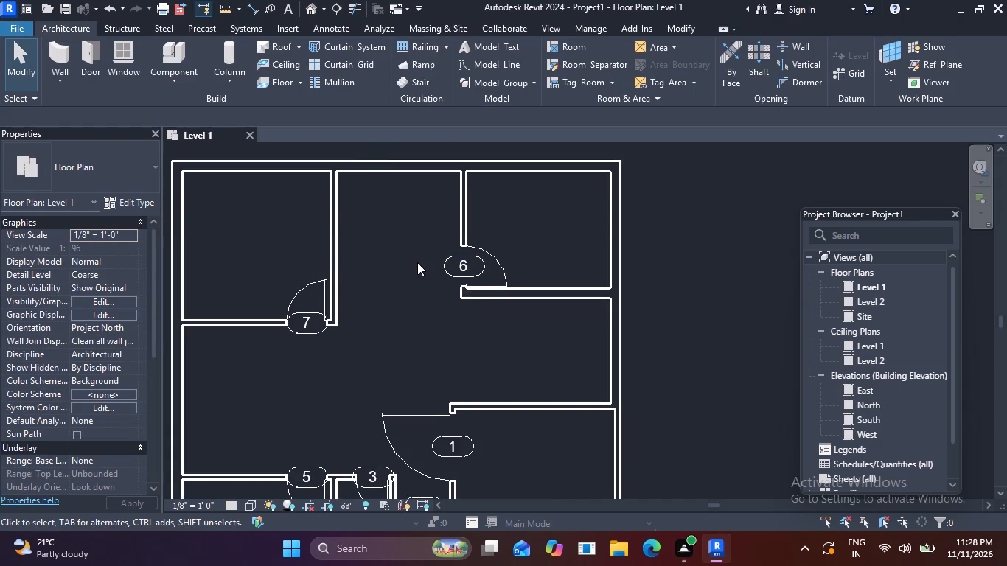
Draw a vertical 4.5" wall about 8'-0" long upward from the left end of the lower-right room's upper wall.
{"action": "scroll", "coordinate": [417, 262], "scroll_direction": "down", "scroll_amount": 2}
{"action": "middle_click_drag", "start_coordinate": [437, 329], "coordinate": [431, 256]}
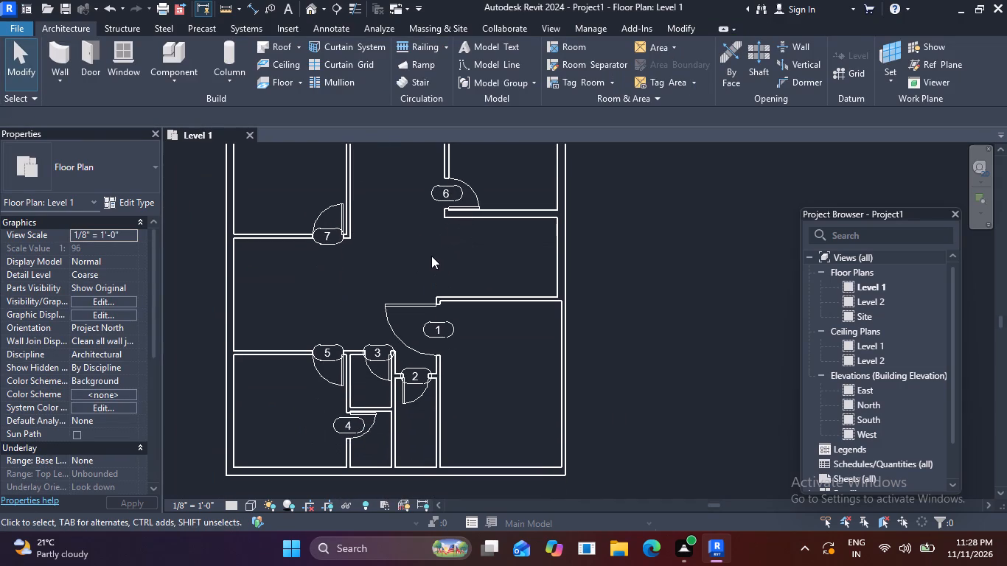
{"action": "left_click", "coordinate": [60, 52]}
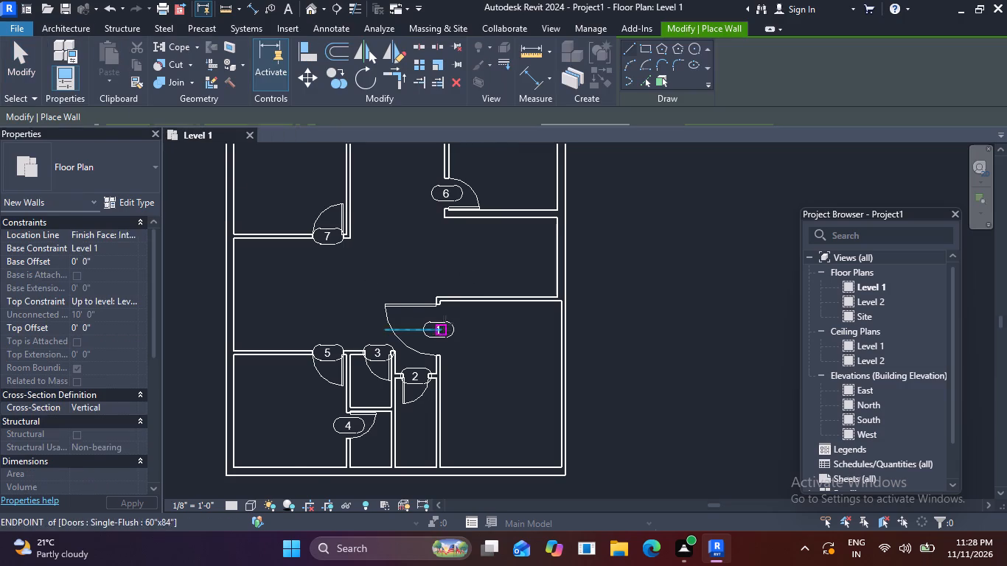
{"action": "scroll", "coordinate": [448, 312], "scroll_direction": "up", "scroll_amount": 4}
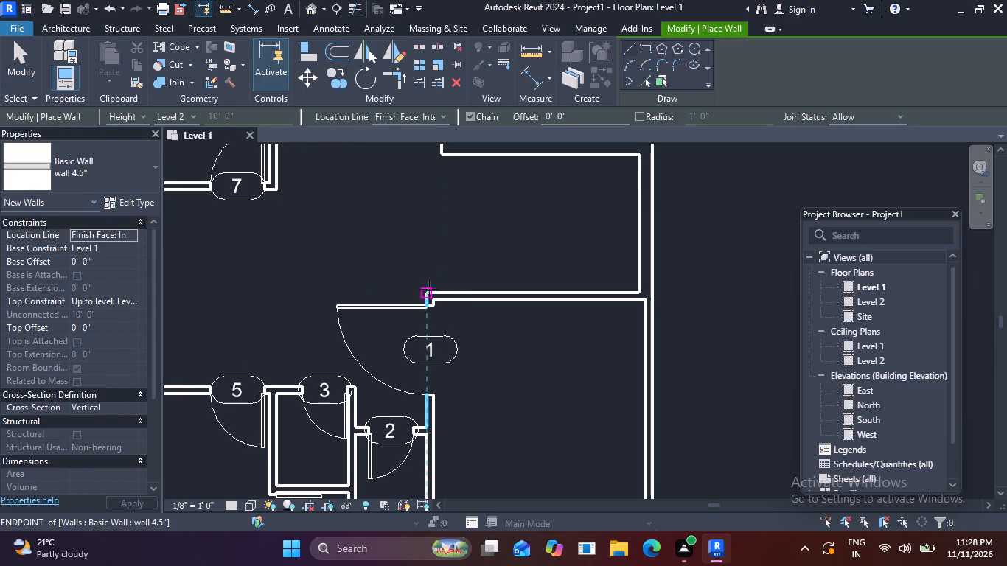
{"action": "left_click", "coordinate": [436, 289]}
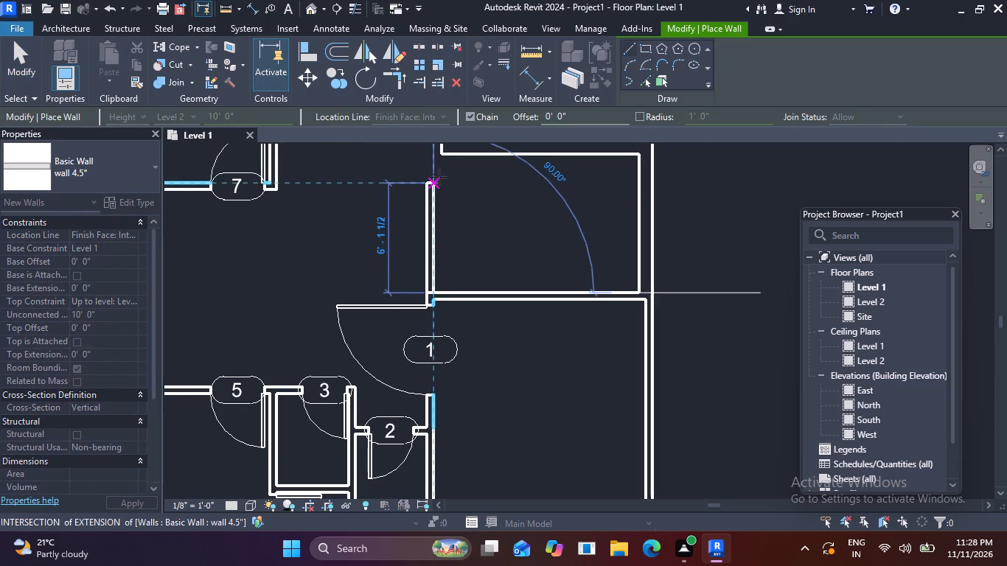
{"action": "middle_click_drag", "start_coordinate": [438, 170], "coordinate": [409, 307]}
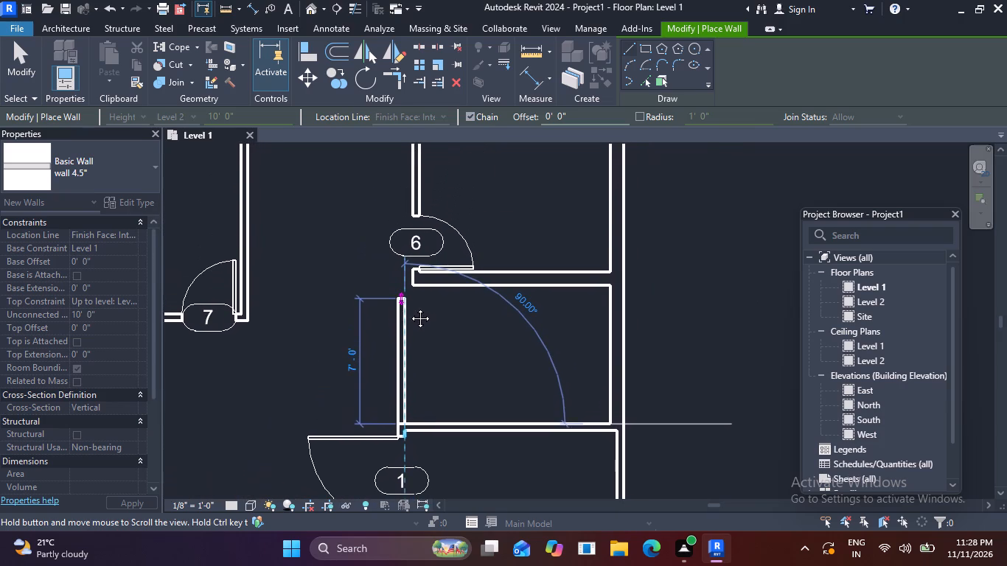
{"action": "middle_click_drag", "start_coordinate": [409, 307], "coordinate": [409, 310]}
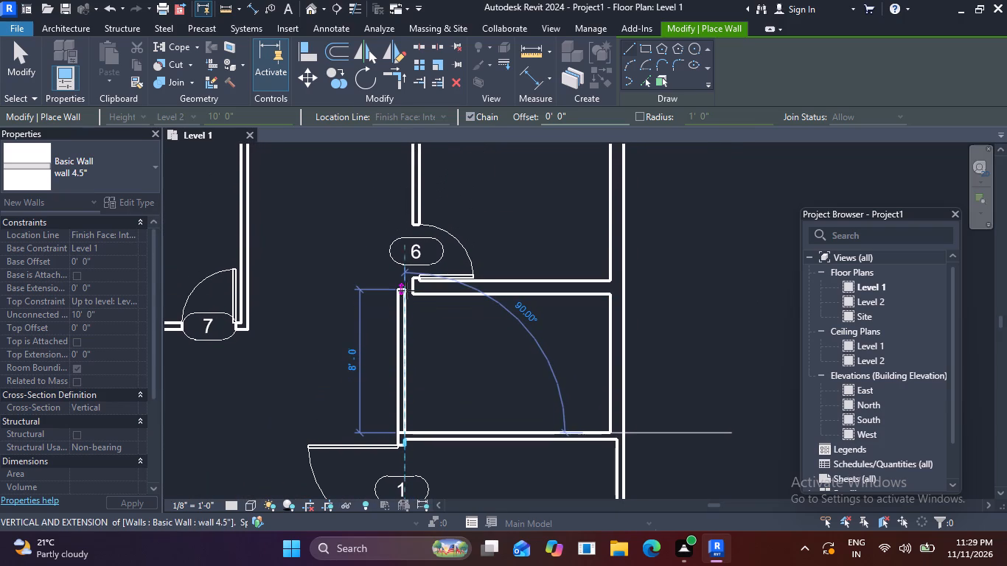
{"action": "left_click", "coordinate": [406, 290]}
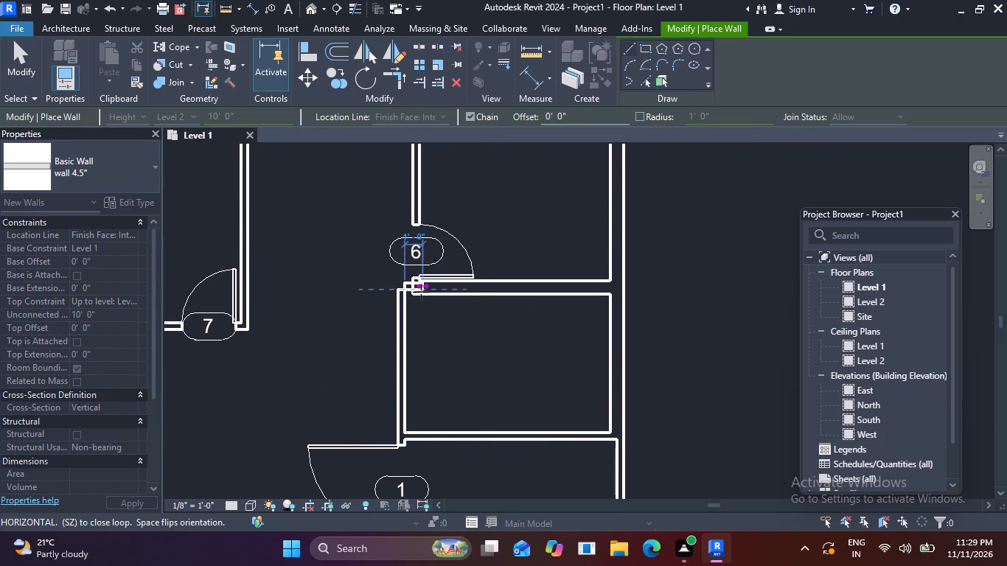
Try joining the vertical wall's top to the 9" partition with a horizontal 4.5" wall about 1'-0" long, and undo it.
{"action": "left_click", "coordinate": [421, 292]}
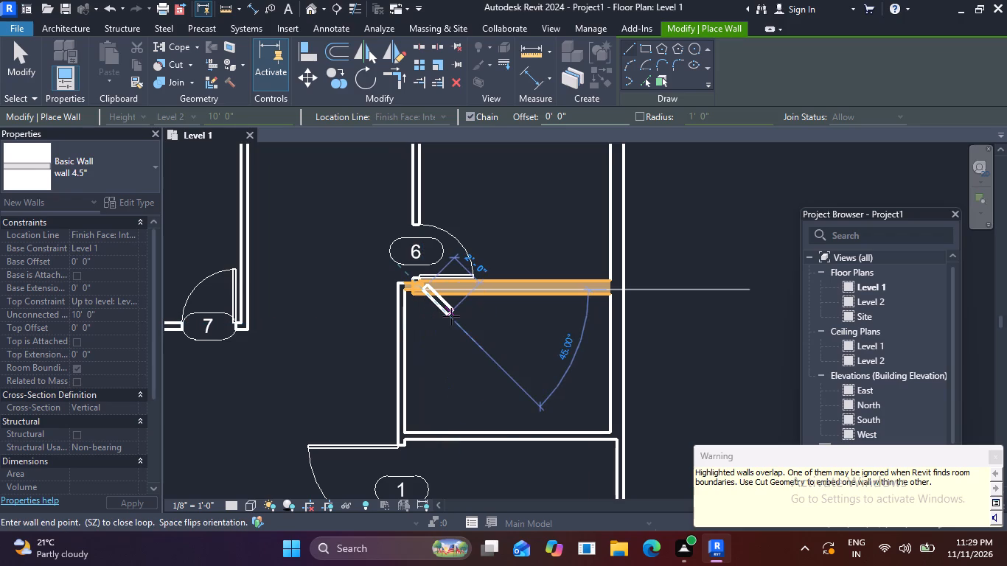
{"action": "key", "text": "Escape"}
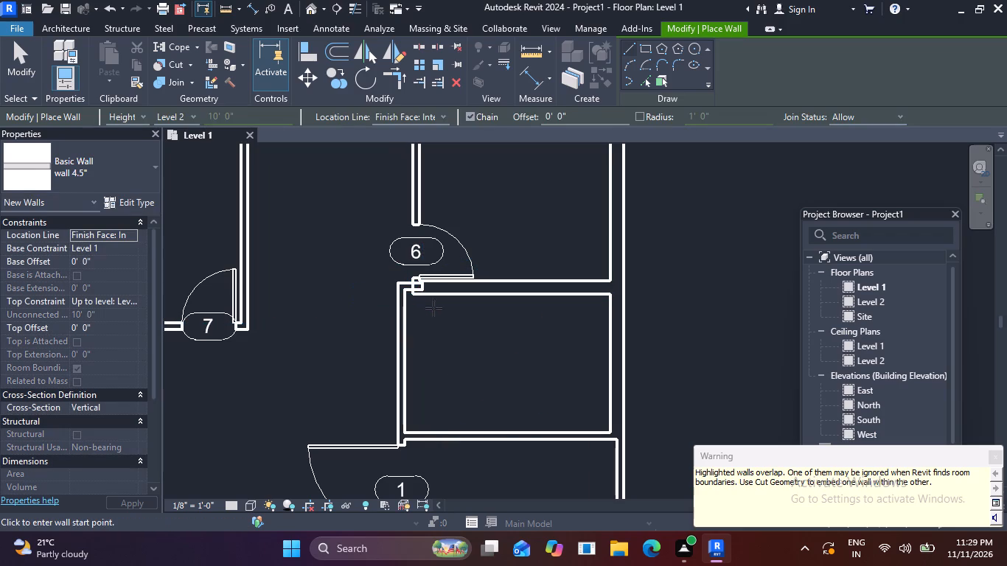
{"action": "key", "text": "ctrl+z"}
Draw a flipped horizontal 4.5" wall about 10" long from the 9" partition's lower corner to the new vertical wall's outer face.
{"action": "scroll", "coordinate": [409, 302], "scroll_direction": "up", "scroll_amount": 3}
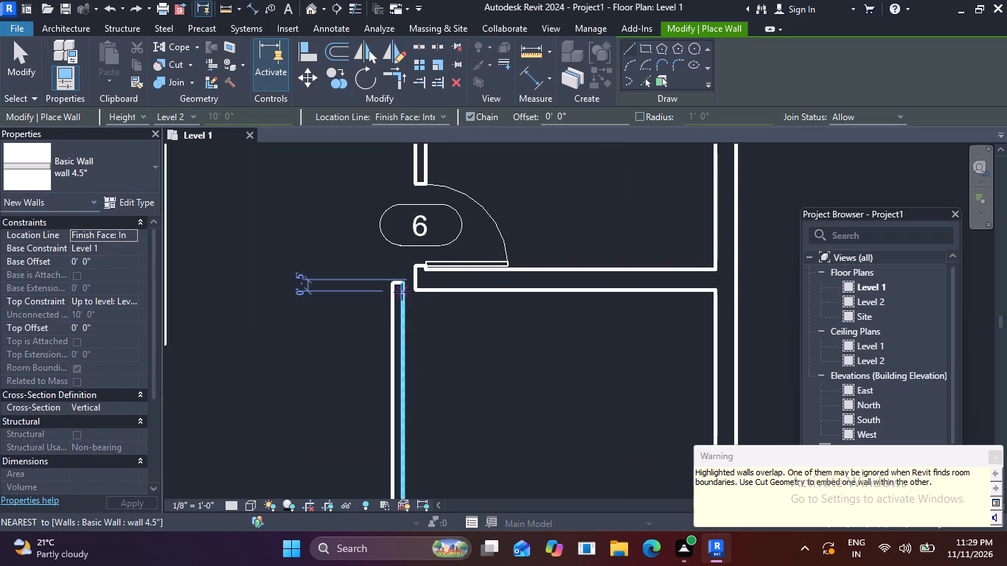
{"action": "left_click", "coordinate": [413, 290]}
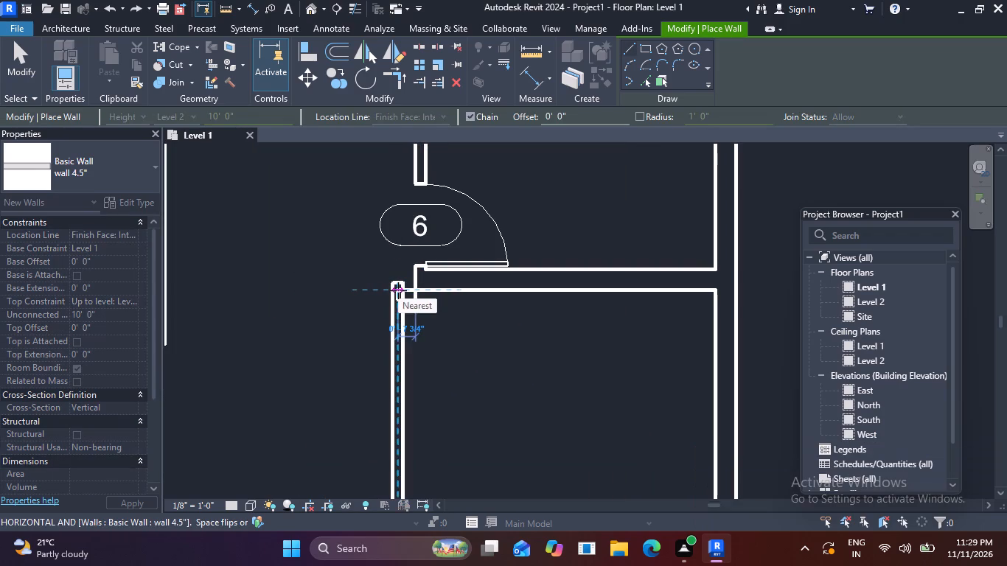
{"action": "key", "text": "space"}
{"action": "left_click", "coordinate": [392, 290]}
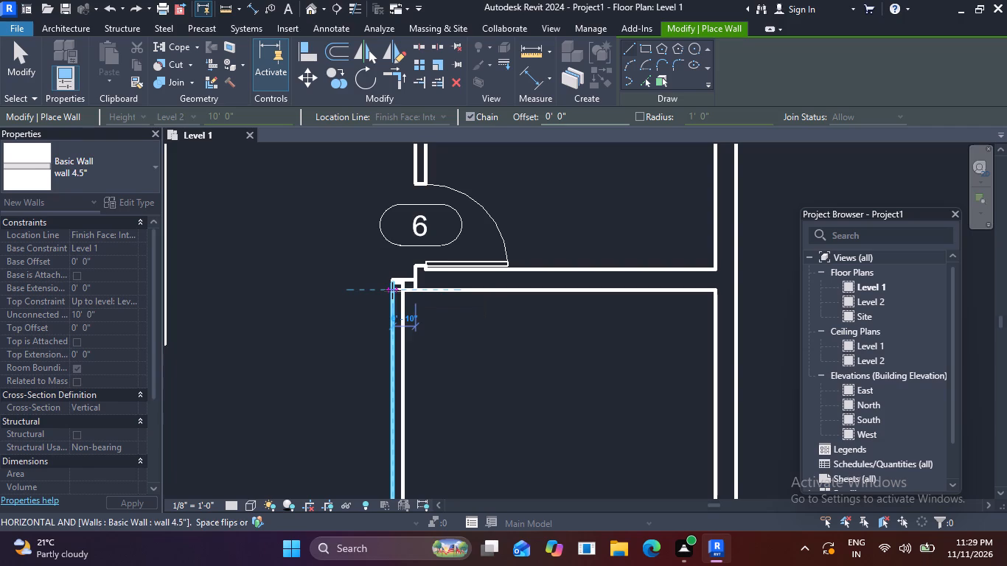
{"action": "key", "text": "Escape"}
{"action": "scroll", "coordinate": [467, 312], "scroll_direction": "down", "scroll_amount": 2}
{"action": "middle_click_drag", "start_coordinate": [470, 354], "coordinate": [448, 321]}
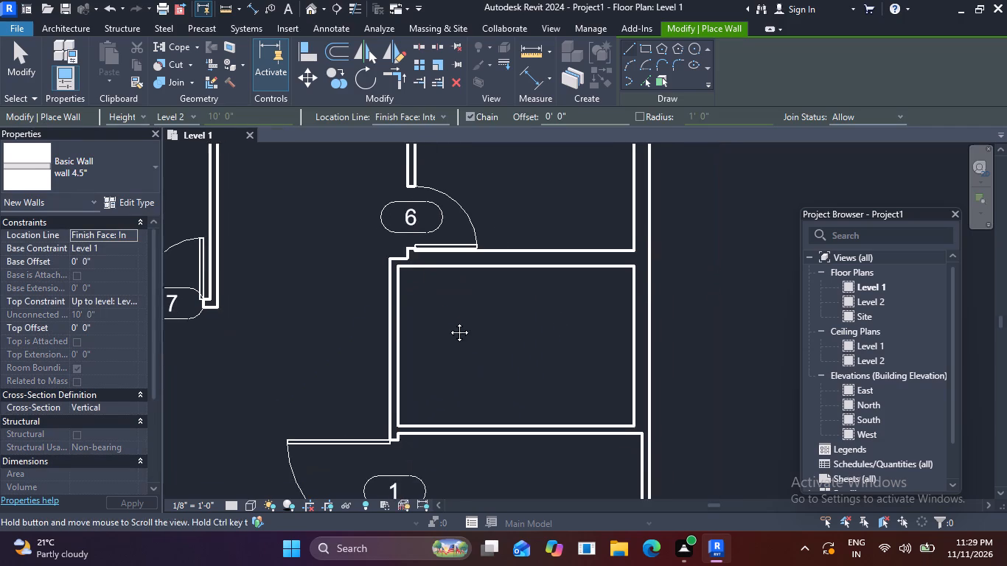
{"action": "middle_click_drag", "start_coordinate": [448, 321], "coordinate": [447, 311]}
{"action": "key", "text": "Escape"}
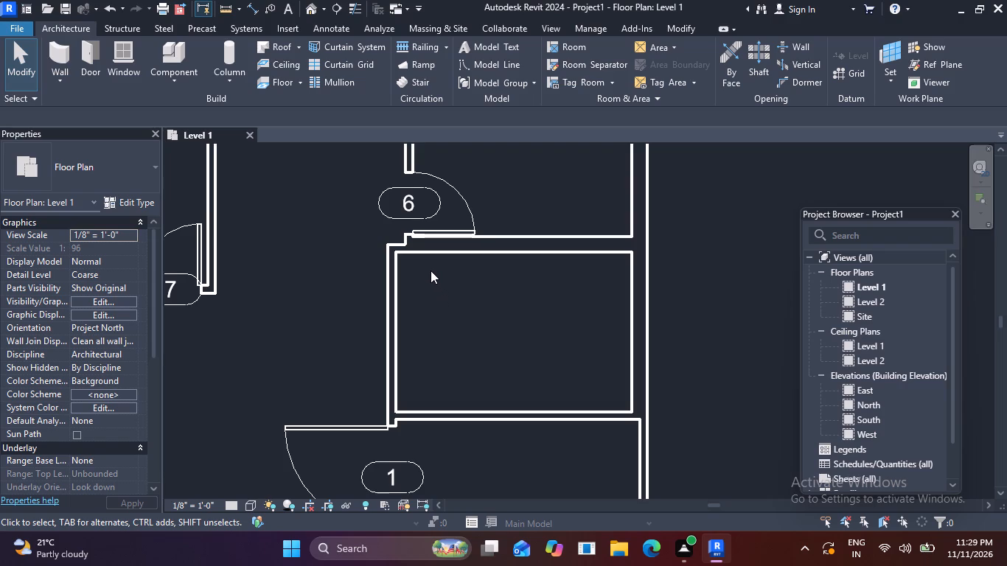
{"action": "scroll", "coordinate": [428, 280], "scroll_direction": "down", "scroll_amount": 3}
{"action": "middle_click_drag", "start_coordinate": [434, 295], "coordinate": [419, 358]}
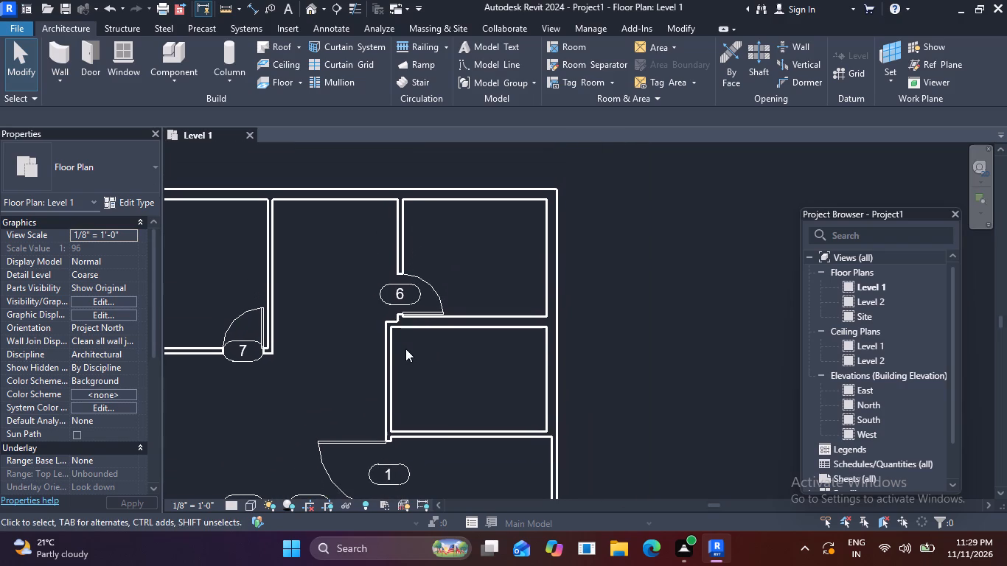
Place an inward-swinging 36" x 84" Single-Flush door in the middle-right room's left wall, about 2'-0" from its upper corner.
{"action": "scroll", "coordinate": [402, 325], "scroll_direction": "up", "scroll_amount": 2}
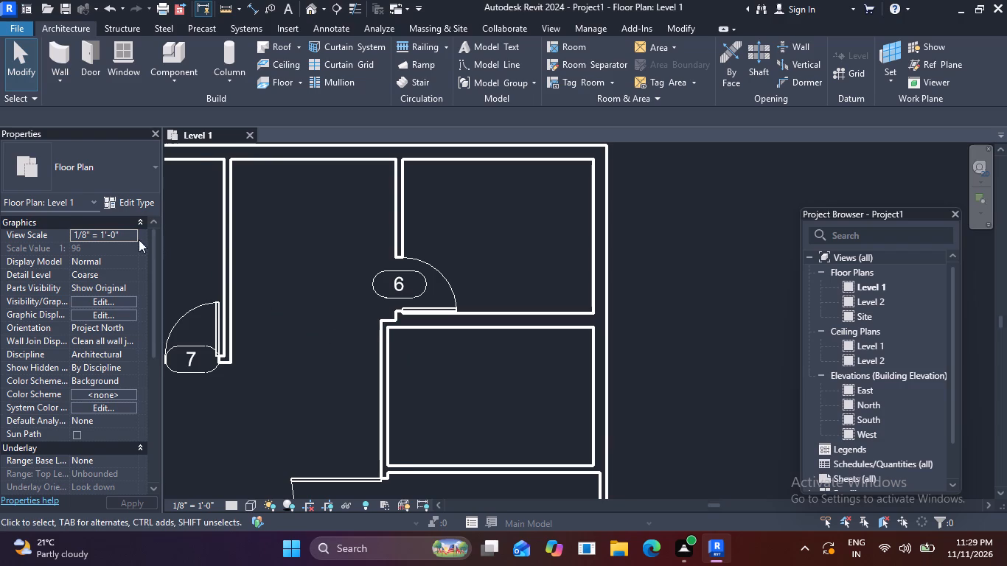
{"action": "left_click", "coordinate": [83, 51]}
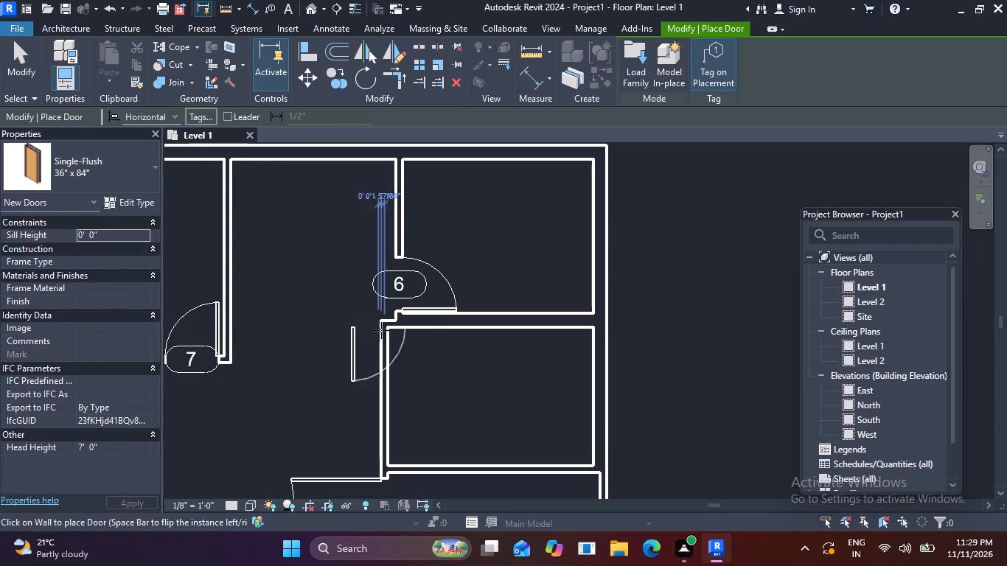
{"action": "key", "text": "space"}
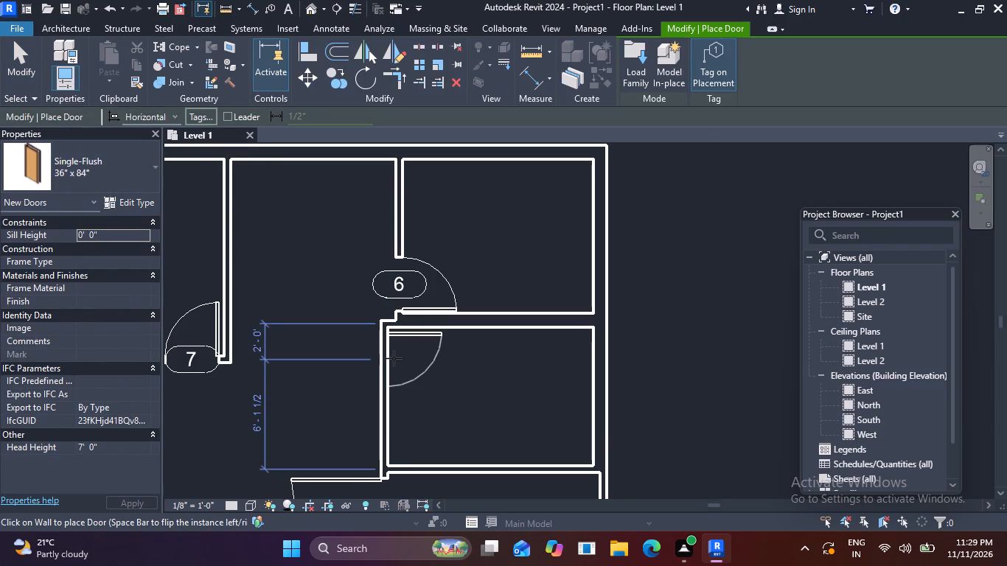
{"action": "left_click", "coordinate": [394, 358]}
{"action": "scroll", "coordinate": [544, 352], "scroll_direction": "down", "scroll_amount": 2}
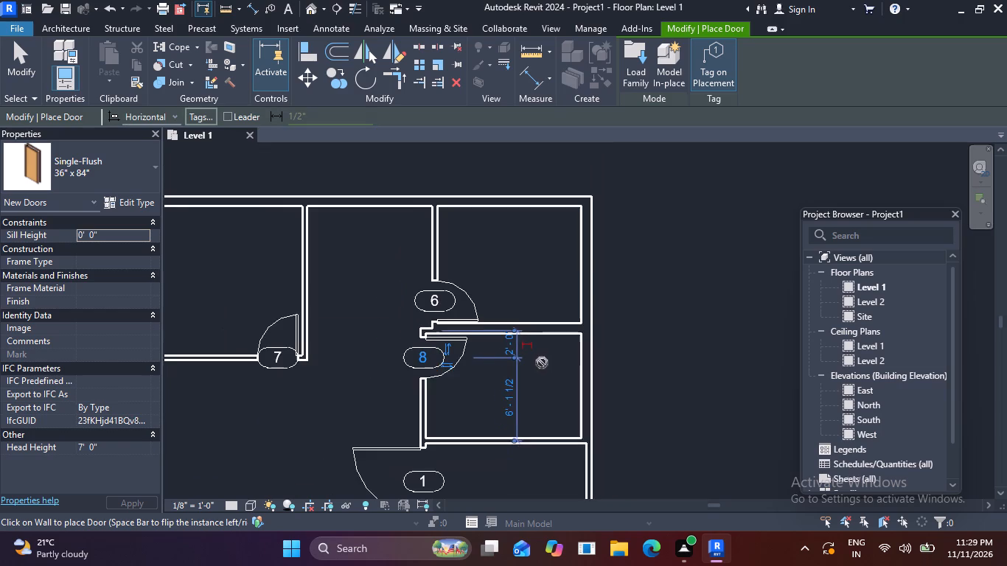
{"action": "middle_click_drag", "start_coordinate": [536, 387], "coordinate": [476, 349]}
{"action": "key", "text": "Escape"}
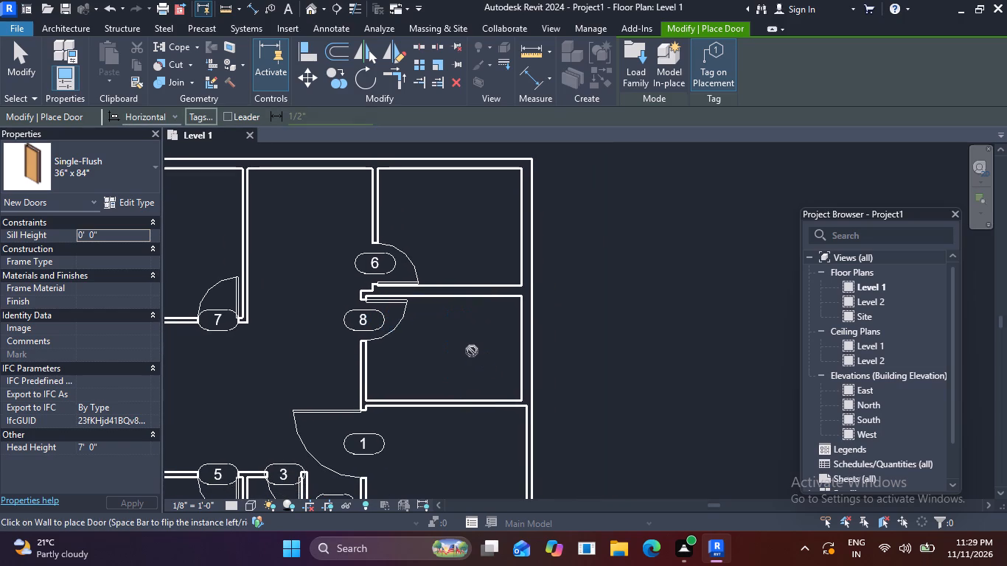
{"action": "middle_click_drag", "start_coordinate": [458, 343], "coordinate": [515, 356]}
{"action": "key", "text": "Escape"}
Create a wall matching the upper-left room's 4.5" partition, running 2' leftward from the building's upper-left outer corner.
{"action": "scroll", "coordinate": [500, 359], "scroll_direction": "down", "scroll_amount": 3}
{"action": "middle_click_drag", "start_coordinate": [502, 371], "coordinate": [548, 305]}
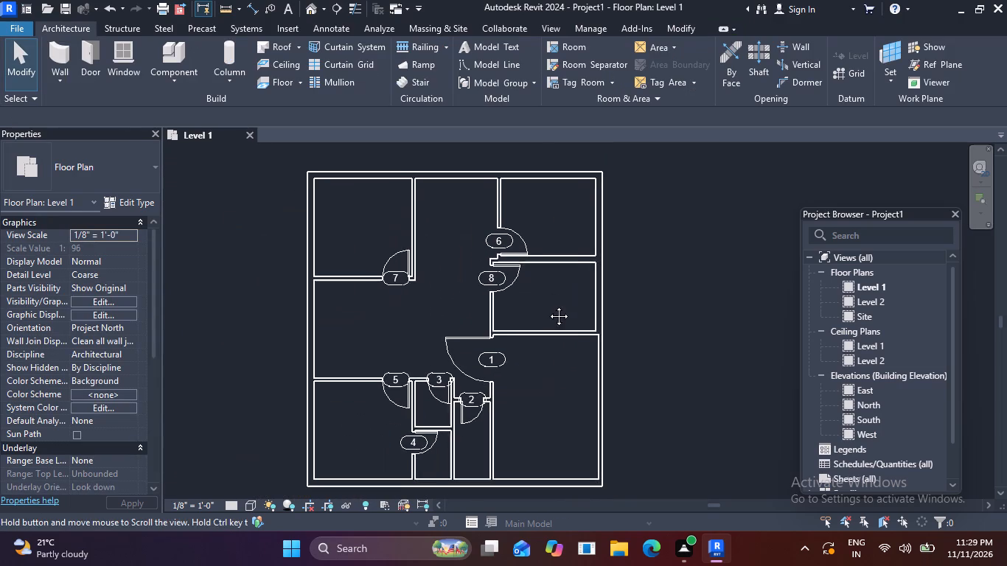
{"action": "middle_click_drag", "start_coordinate": [548, 305], "coordinate": [548, 305]}
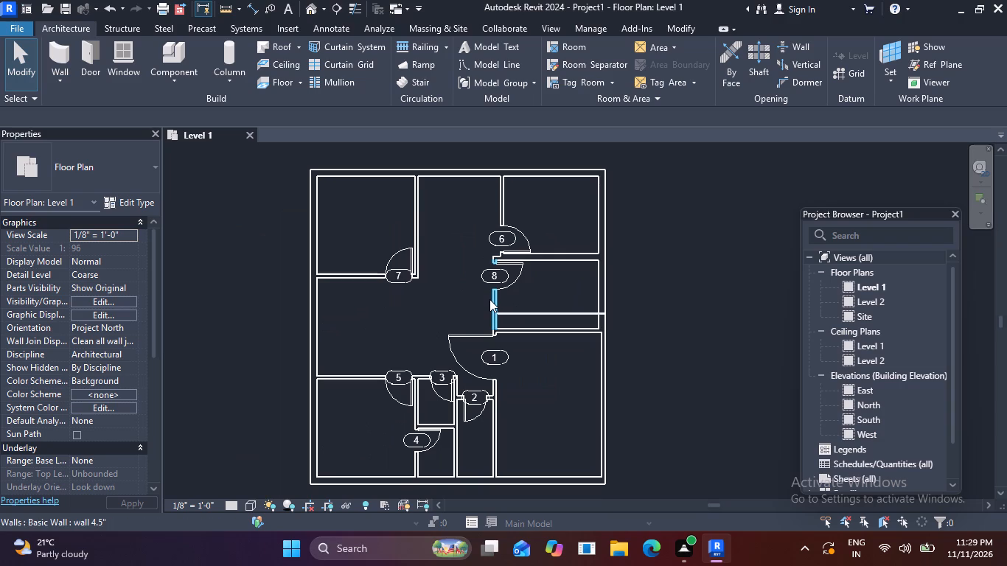
{"action": "scroll", "coordinate": [410, 298], "scroll_direction": "down", "scroll_amount": 1}
{"action": "middle_click_drag", "start_coordinate": [414, 304], "coordinate": [496, 374]}
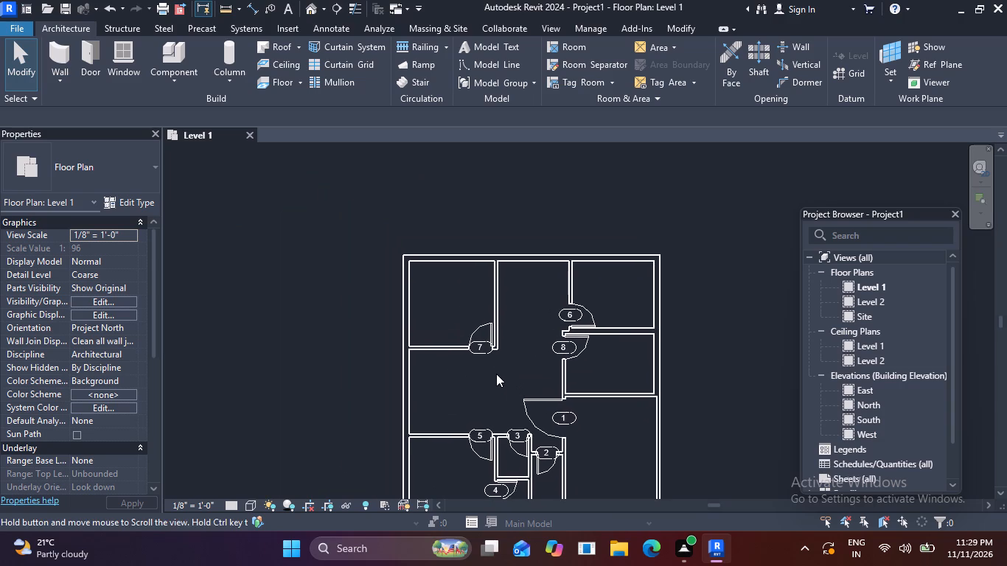
{"action": "middle_click_drag", "start_coordinate": [496, 374], "coordinate": [495, 373]}
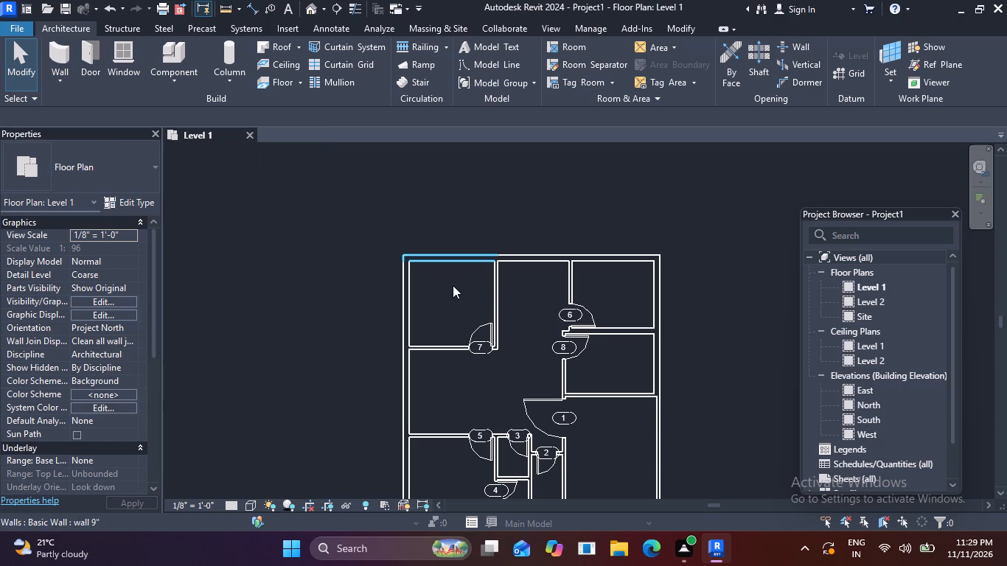
{"action": "left_click", "coordinate": [495, 295]}
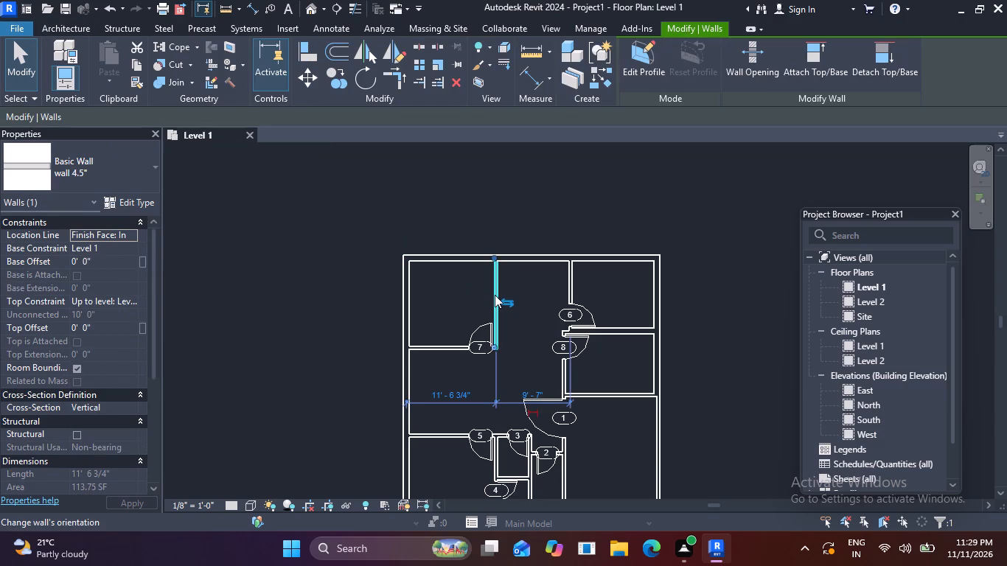
{"action": "type", "text": "cs"}
{"action": "scroll", "coordinate": [404, 254], "scroll_direction": "up", "scroll_amount": 4}
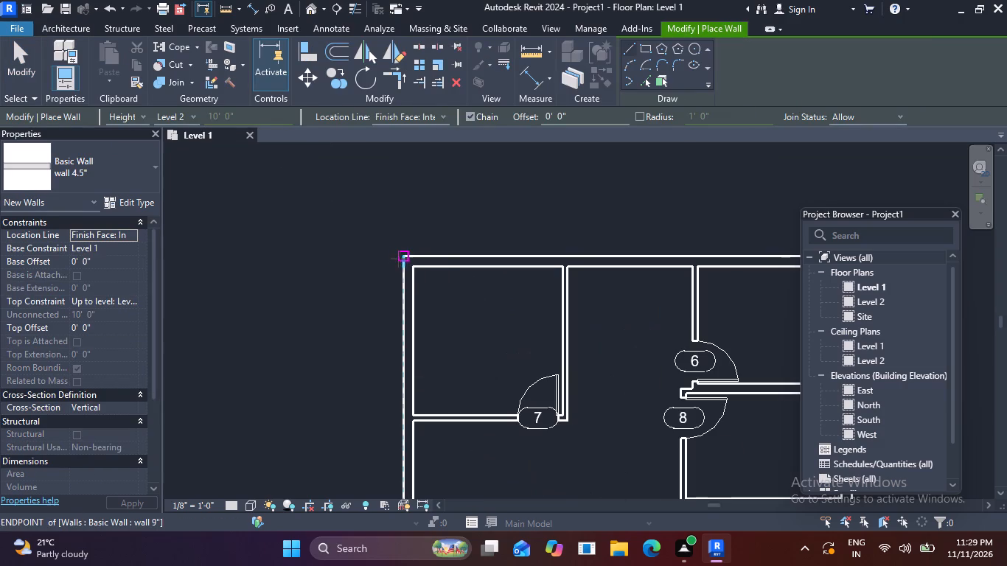
{"action": "left_click", "coordinate": [399, 259]}
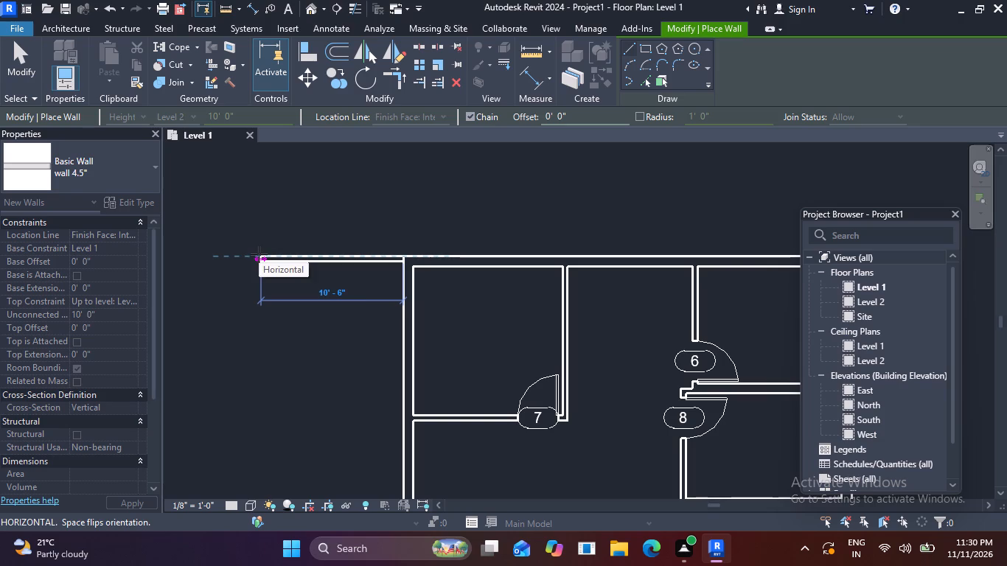
{"action": "key", "text": "2"}
{"action": "key", "text": "apostrophe"}
{"action": "key", "text": "Return"}
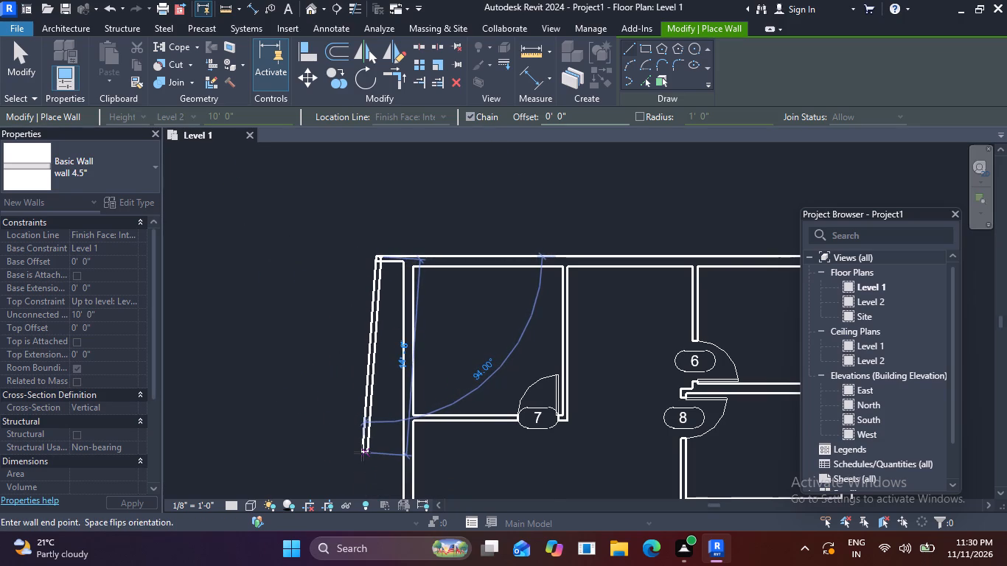
Draw a flipped vertical 4.5" wall from that wall's left end down to align with the bottom exterior wall's inner face.
{"action": "key", "text": "space"}
{"action": "middle_click_drag", "start_coordinate": [370, 503], "coordinate": [385, 481]}
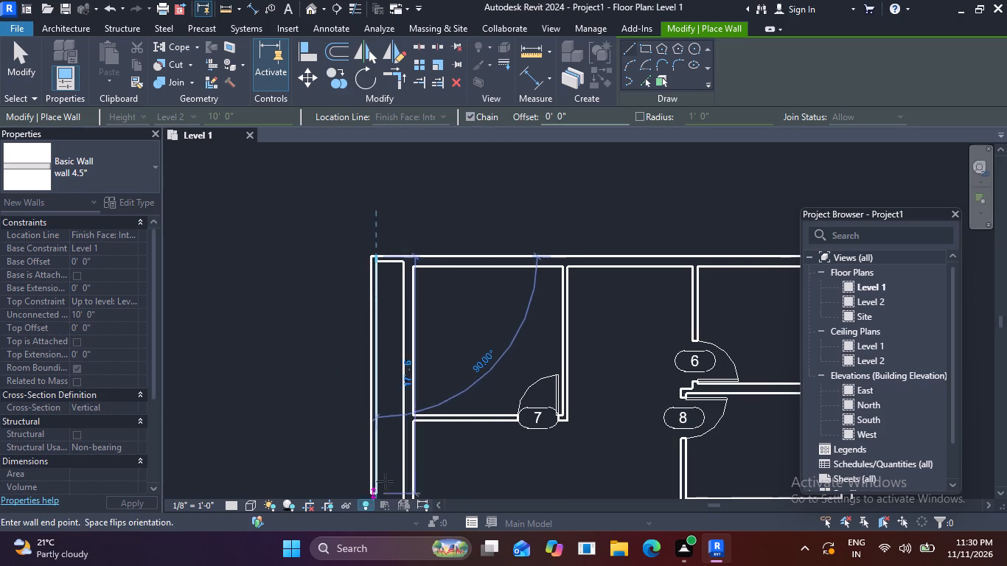
{"action": "middle_click_drag", "start_coordinate": [385, 481], "coordinate": [355, 242]}
{"action": "middle_click_drag", "start_coordinate": [381, 394], "coordinate": [362, 107]}
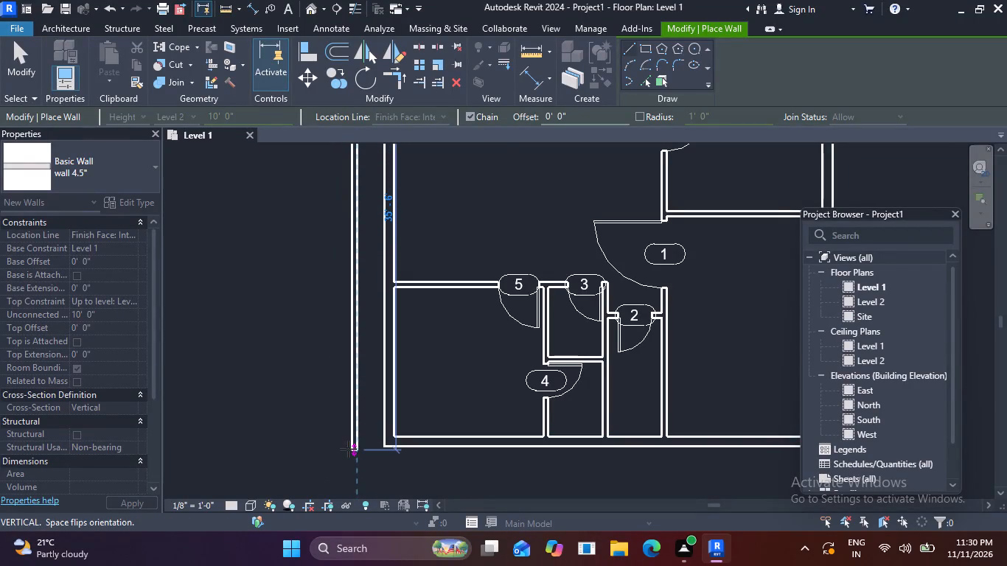
{"action": "middle_click_drag", "start_coordinate": [352, 442], "coordinate": [319, 305]}
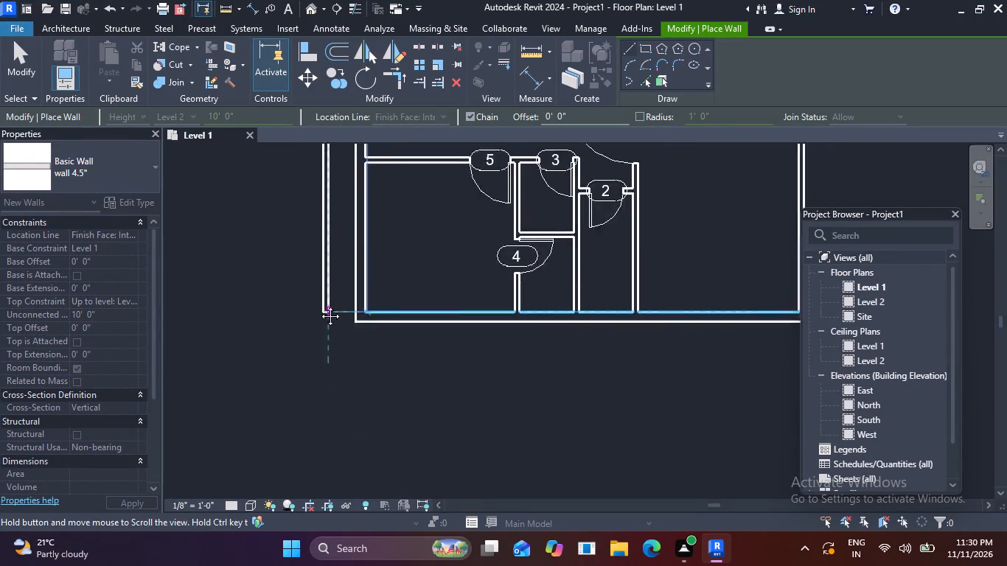
{"action": "middle_click_drag", "start_coordinate": [319, 305], "coordinate": [306, 269]}
{"action": "scroll", "coordinate": [304, 272], "scroll_direction": "up", "scroll_amount": 3}
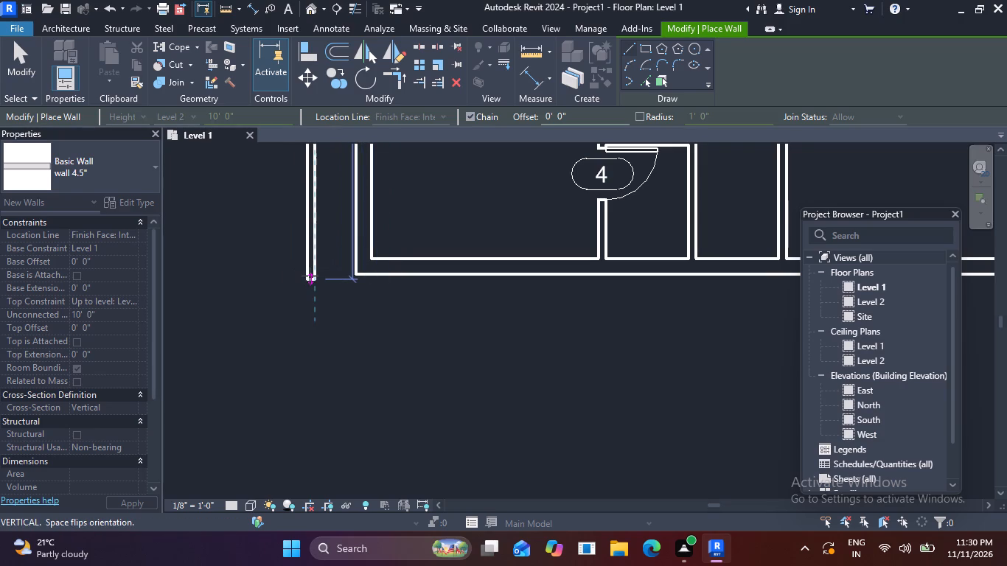
{"action": "scroll", "coordinate": [314, 279], "scroll_direction": "up", "scroll_amount": 6}
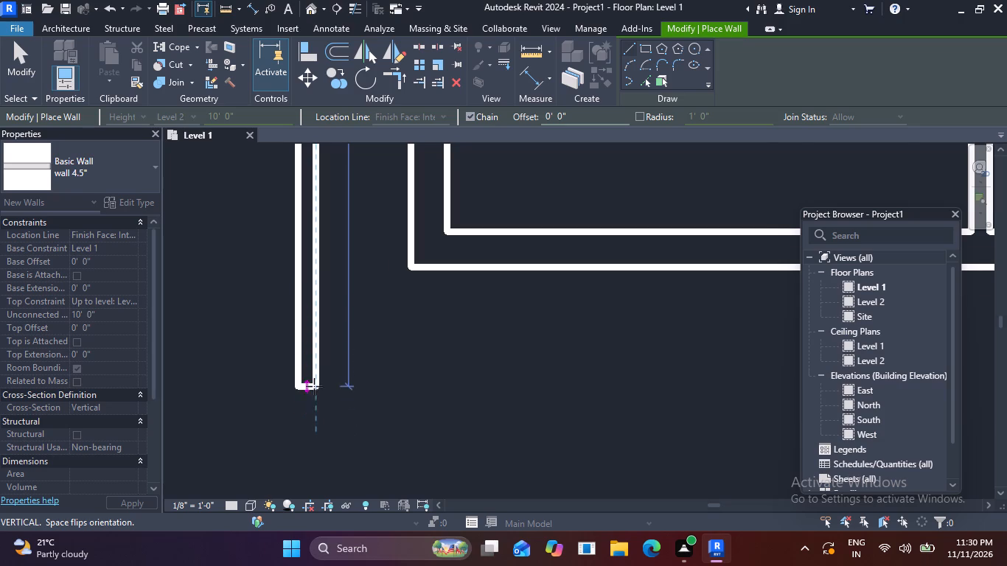
{"action": "scroll", "coordinate": [314, 386], "scroll_direction": "down", "scroll_amount": 5}
{"action": "left_click", "coordinate": [316, 304]}
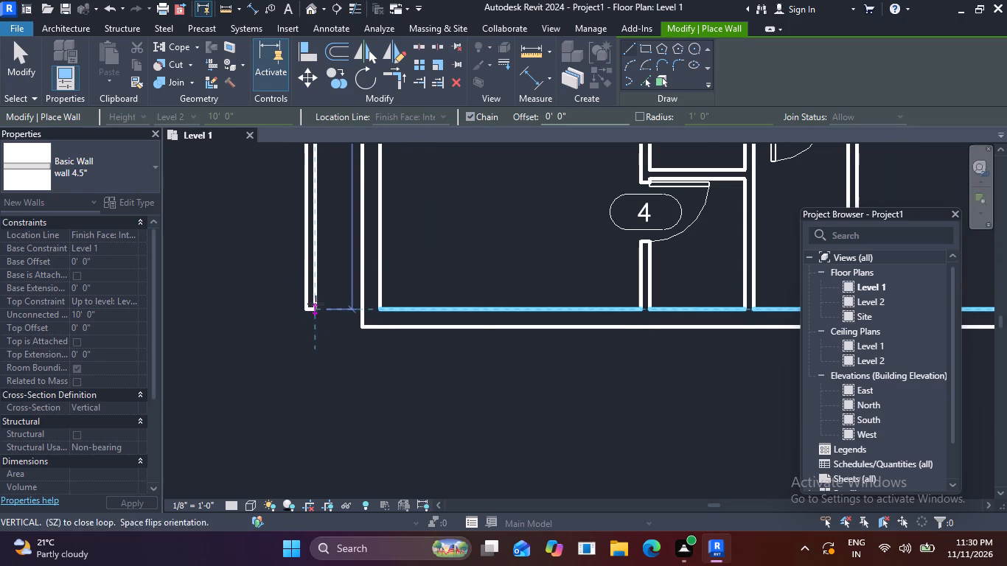
{"action": "key", "text": "Escape"}
{"action": "scroll", "coordinate": [469, 369], "scroll_direction": "down", "scroll_amount": 2}
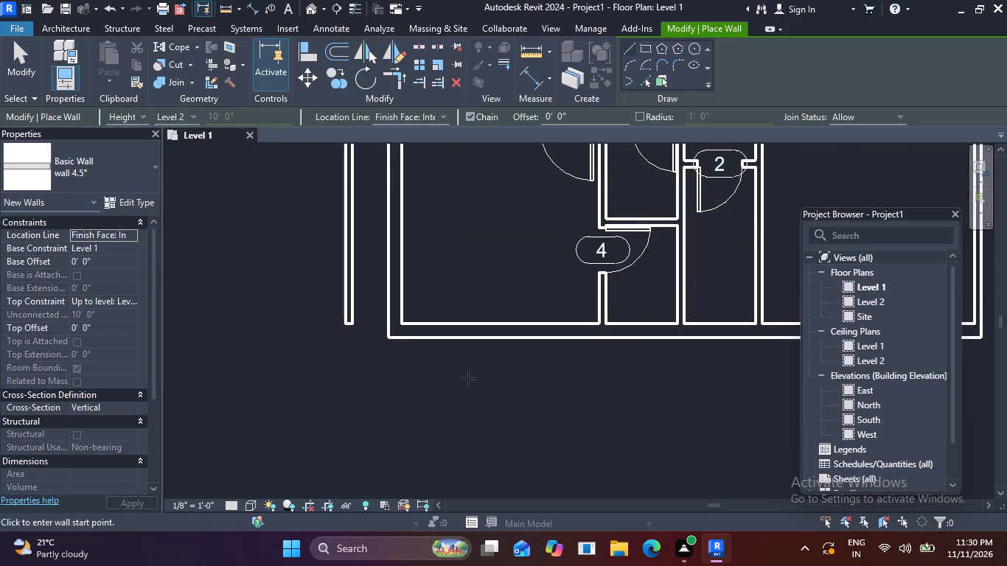
Draw a flipped 4.5" wall 2' downward from the building's lower-right outer corner.
{"action": "scroll", "coordinate": [468, 378], "scroll_direction": "down", "scroll_amount": 2}
{"action": "scroll", "coordinate": [529, 393], "scroll_direction": "down", "scroll_amount": 1}
{"action": "middle_click_drag", "start_coordinate": [530, 393], "coordinate": [305, 378]}
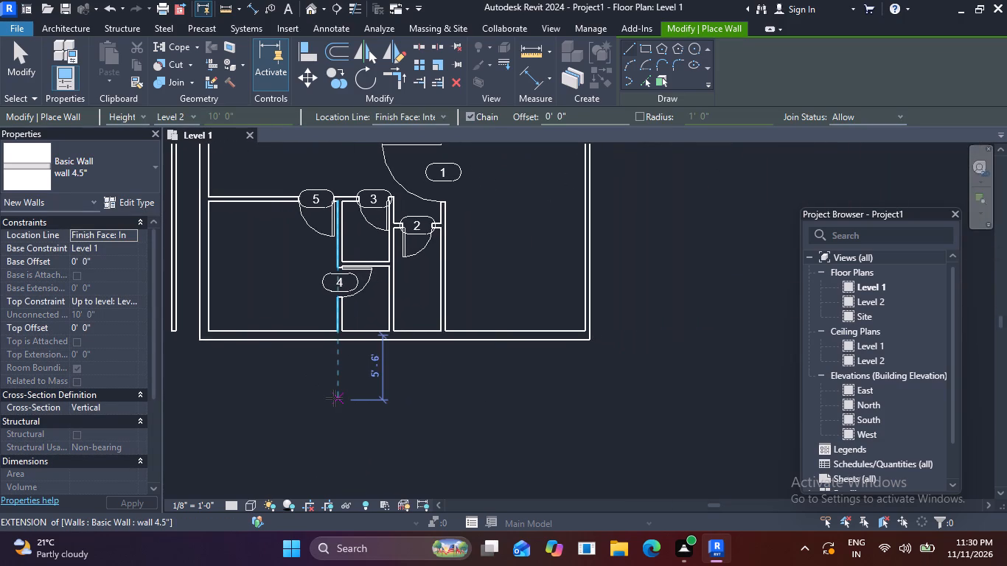
{"action": "middle_click_drag", "start_coordinate": [350, 380], "coordinate": [261, 367]}
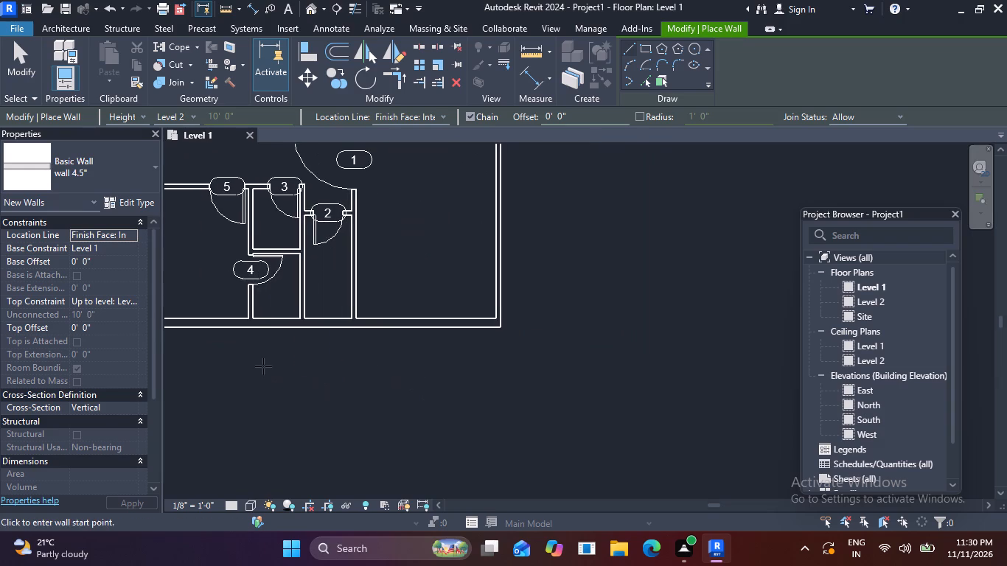
{"action": "left_click", "coordinate": [500, 327]}
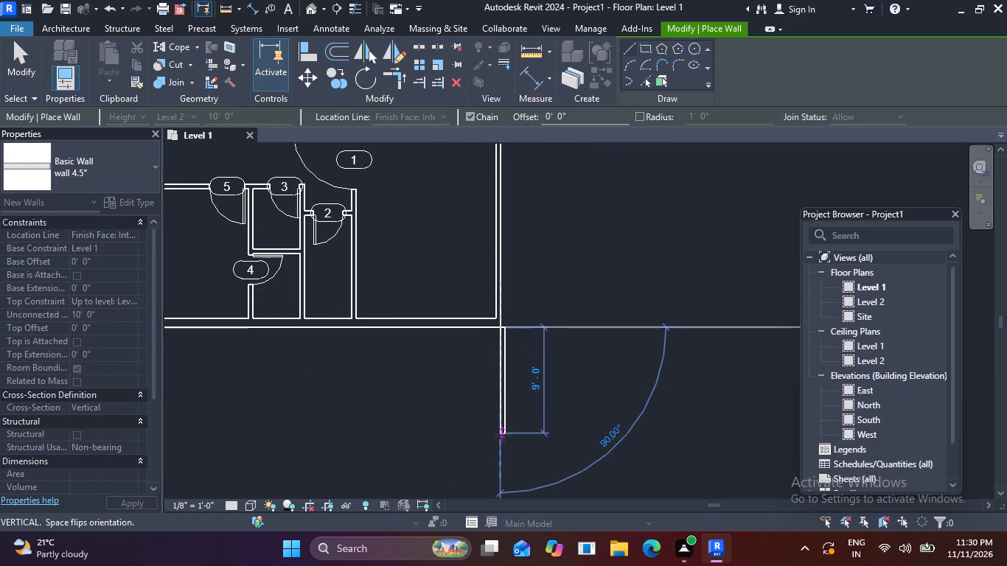
{"action": "key", "text": "space"}
{"action": "key", "text": "2"}
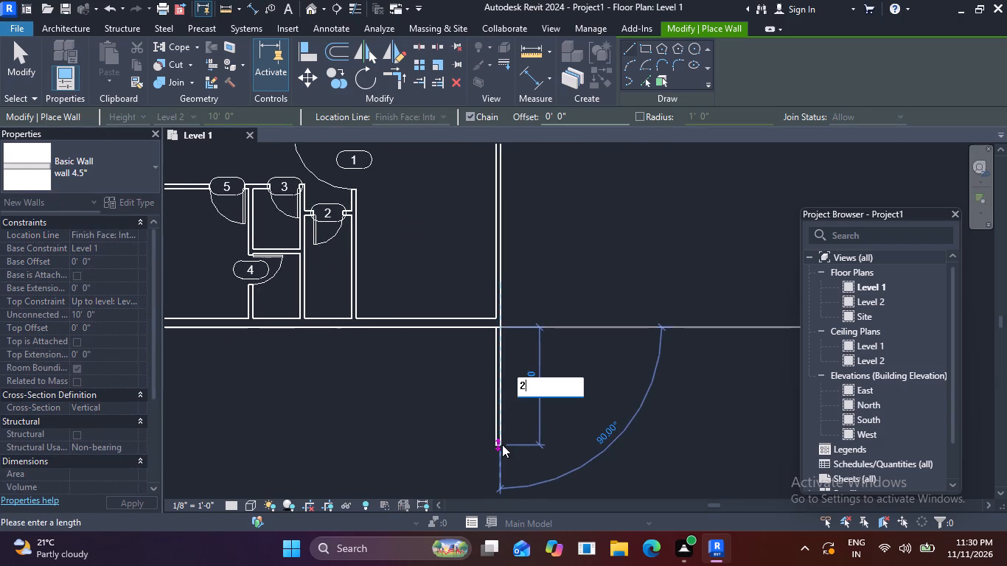
{"action": "key", "text": "apostrophe"}
{"action": "key", "text": "Return"}
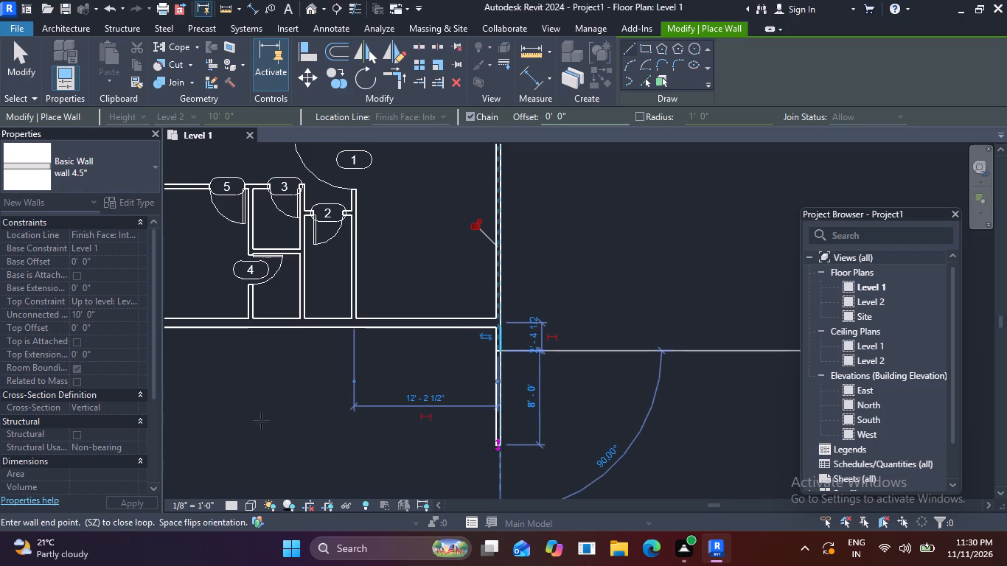
Continue the 4.5" wall about 35'-1" leftward, with a flipped 2'-9" segment up to the outer left wall's lower end.
{"action": "middle_click_drag", "start_coordinate": [251, 418], "coordinate": [510, 358]}
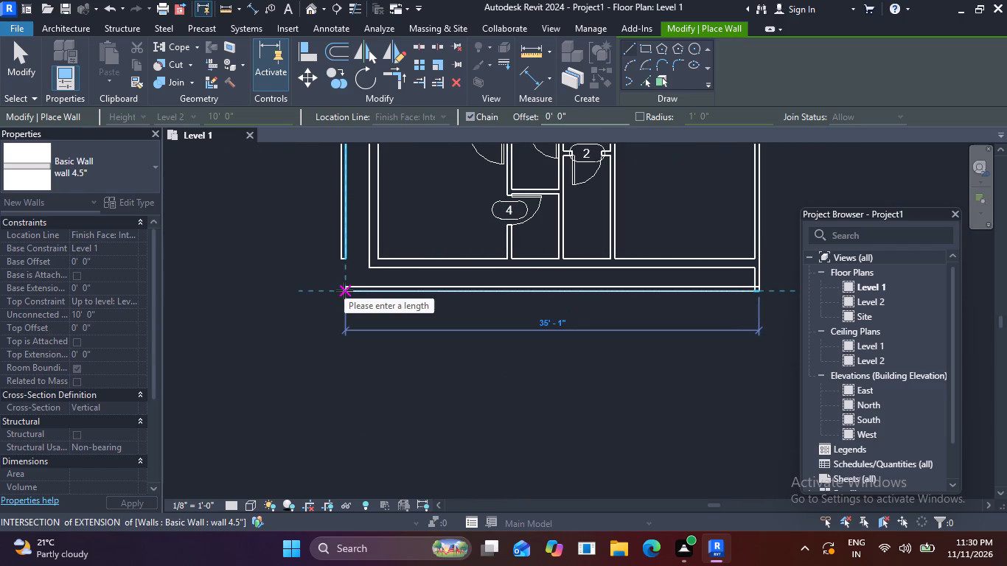
{"action": "left_click", "coordinate": [344, 290]}
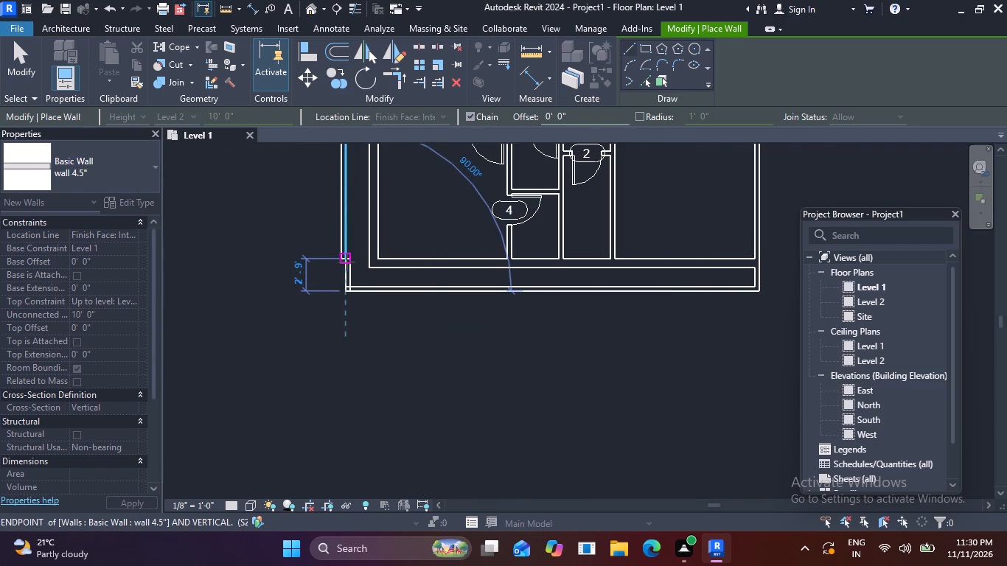
{"action": "key", "text": "space"}
{"action": "left_click", "coordinate": [346, 262]}
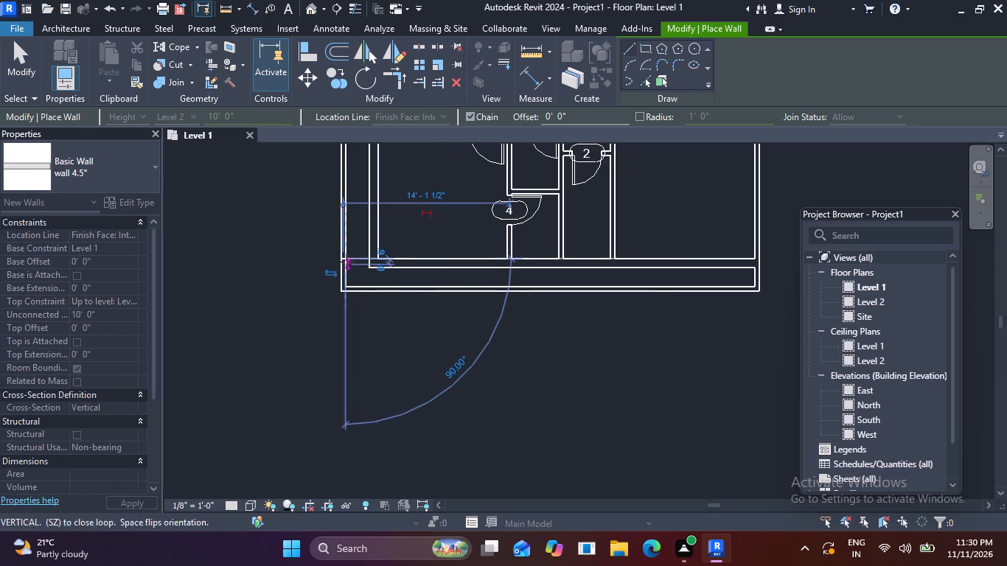
{"action": "key", "text": "Escape"}
{"action": "scroll", "coordinate": [355, 270], "scroll_direction": "up", "scroll_amount": 2}
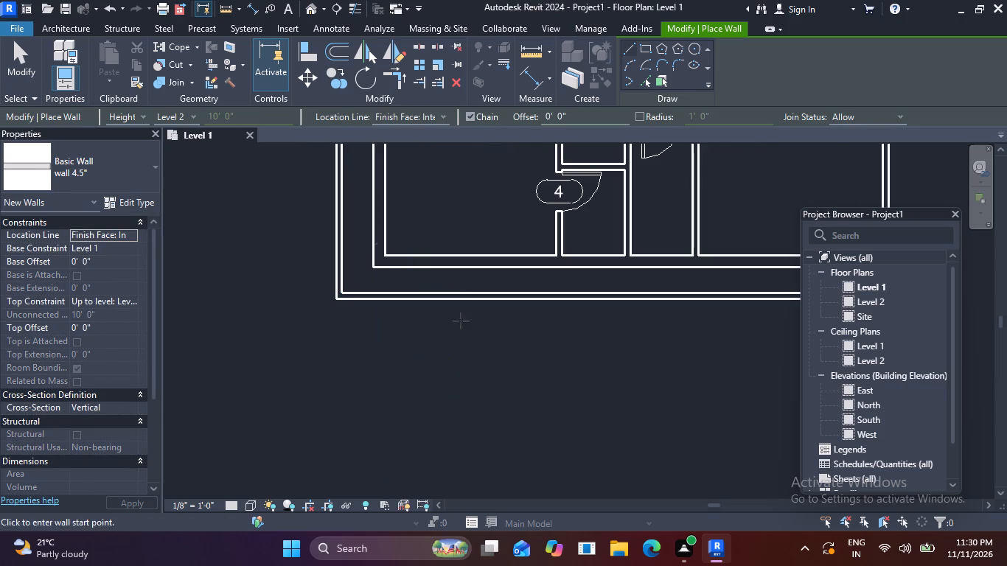
{"action": "scroll", "coordinate": [456, 330], "scroll_direction": "down", "scroll_amount": 1}
{"action": "middle_click_drag", "start_coordinate": [439, 342], "coordinate": [282, 369]}
{"action": "scroll", "coordinate": [658, 317], "scroll_direction": "up", "scroll_amount": 1}
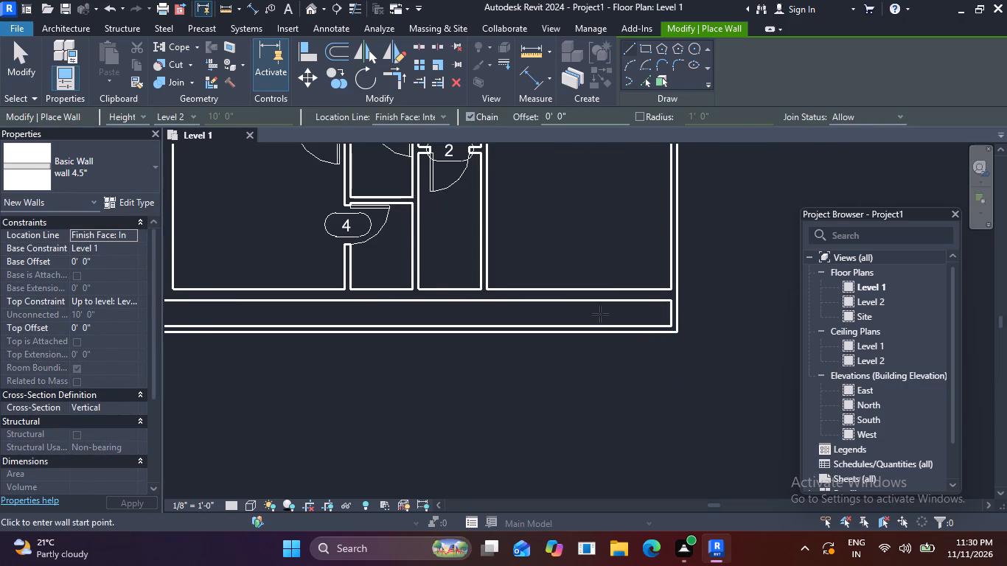
{"action": "key", "text": "Escape"}
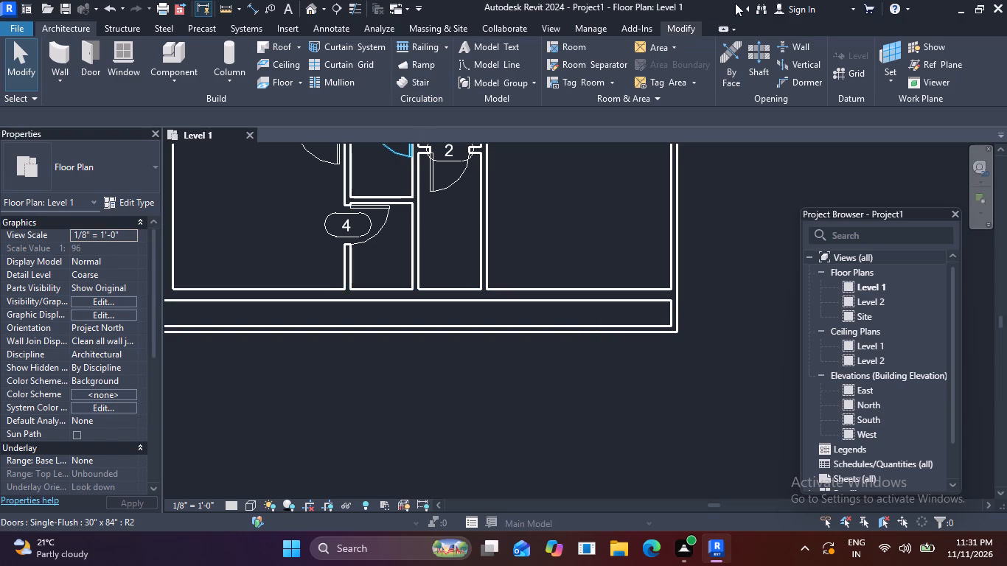
Trim the bottom 9" exterior wall to a corner with the door 2 room's right wall, keeping the part on the left.
{"action": "left_click", "coordinate": [675, 21]}
{"action": "left_click", "coordinate": [397, 78]}
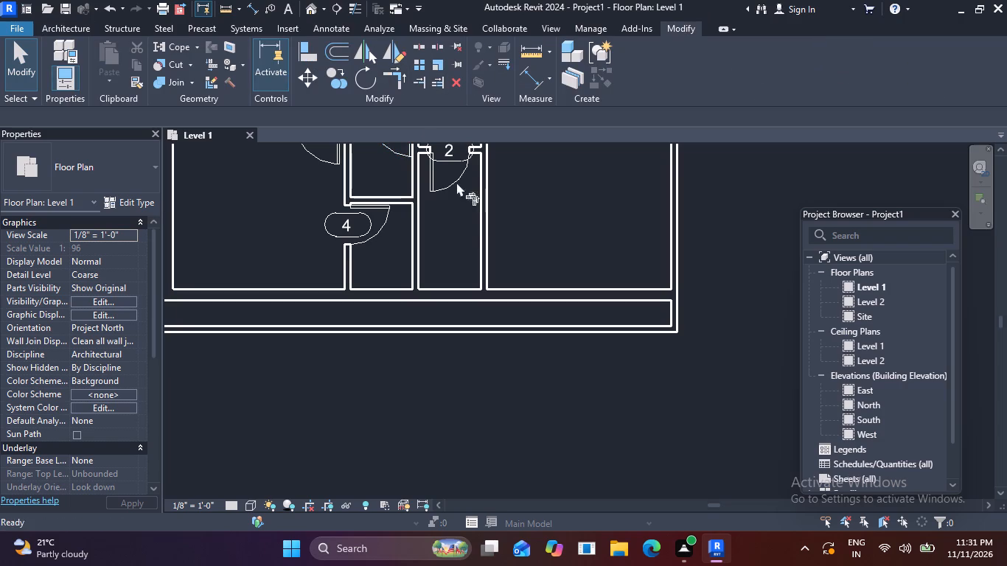
{"action": "left_click", "coordinate": [480, 241]}
{"action": "left_click", "coordinate": [446, 284]}
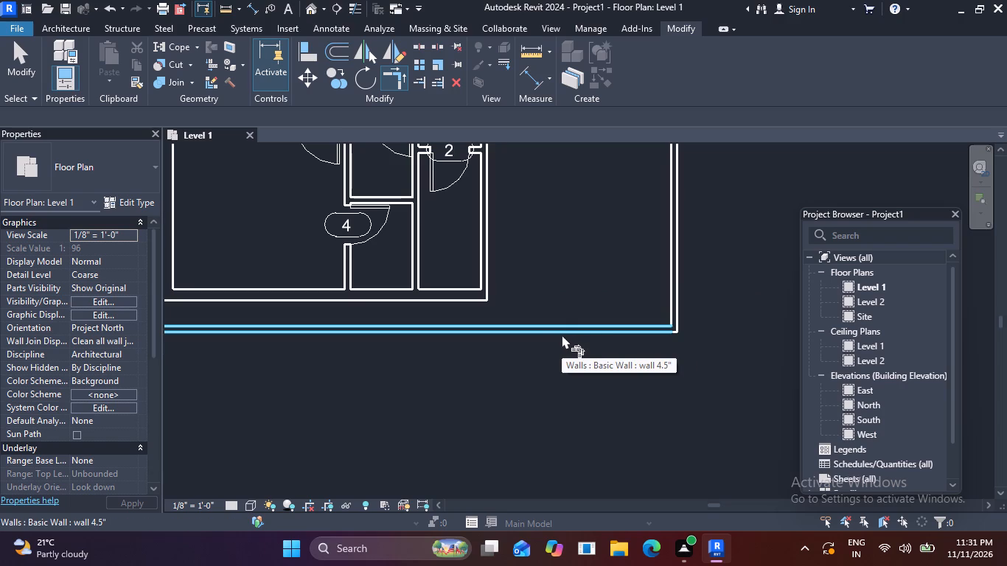
{"action": "scroll", "coordinate": [511, 342], "scroll_direction": "down", "scroll_amount": 1}
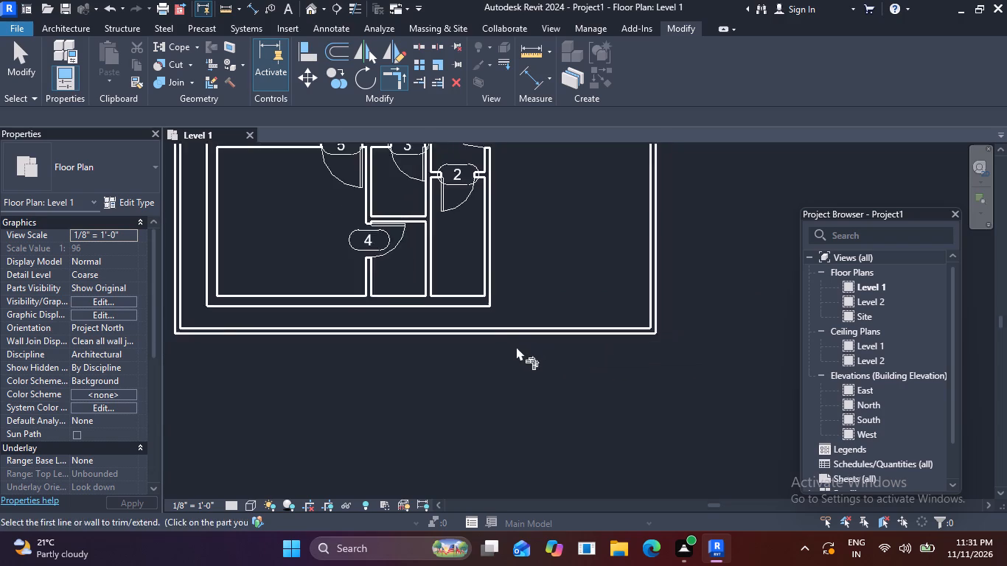
{"action": "scroll", "coordinate": [516, 346], "scroll_direction": "down", "scroll_amount": 1}
{"action": "middle_click_drag", "start_coordinate": [527, 353], "coordinate": [587, 367]}
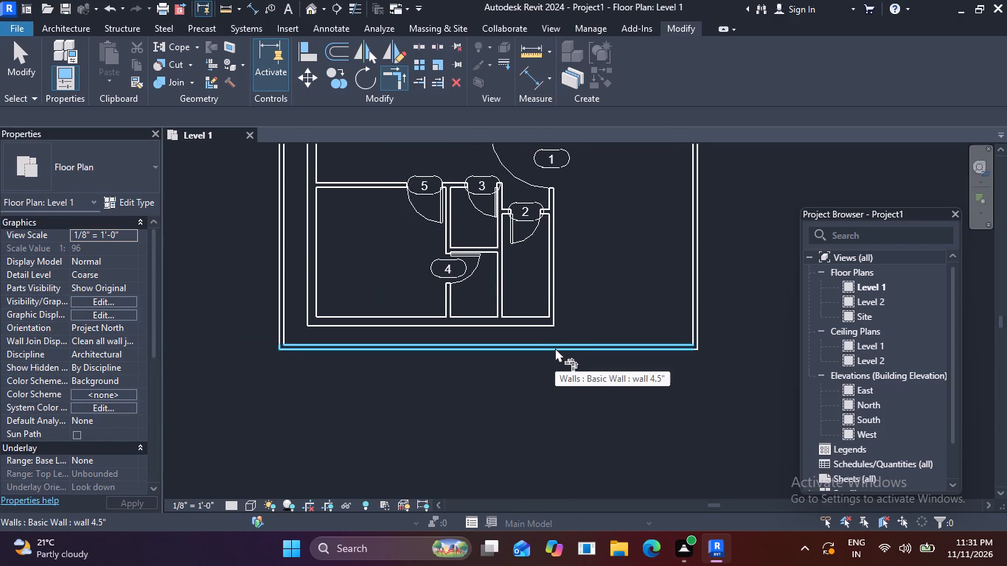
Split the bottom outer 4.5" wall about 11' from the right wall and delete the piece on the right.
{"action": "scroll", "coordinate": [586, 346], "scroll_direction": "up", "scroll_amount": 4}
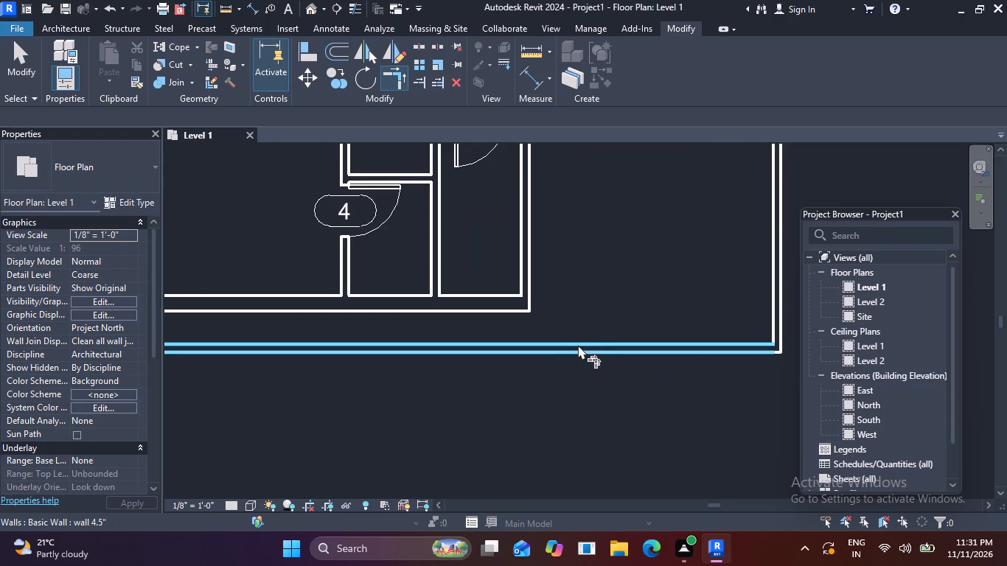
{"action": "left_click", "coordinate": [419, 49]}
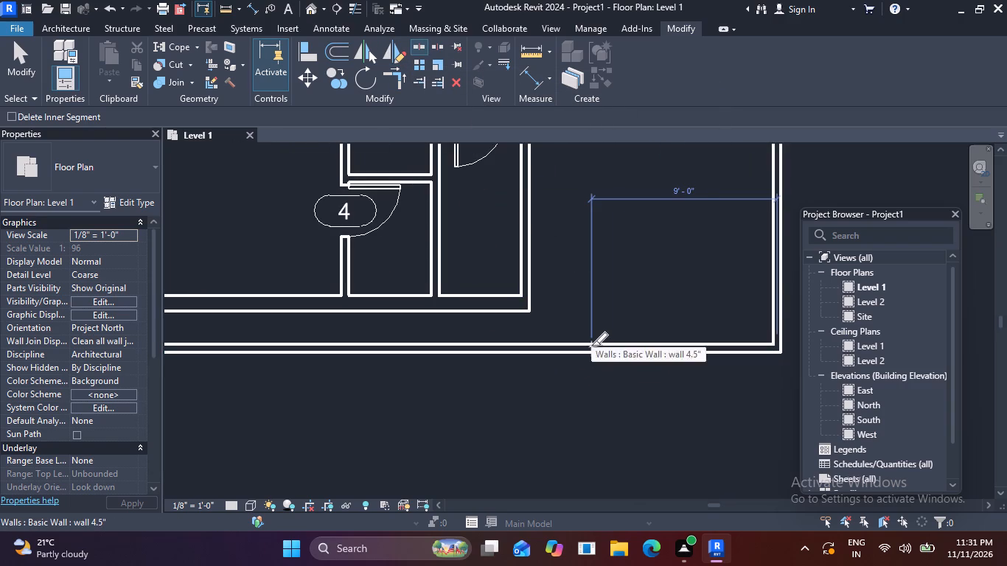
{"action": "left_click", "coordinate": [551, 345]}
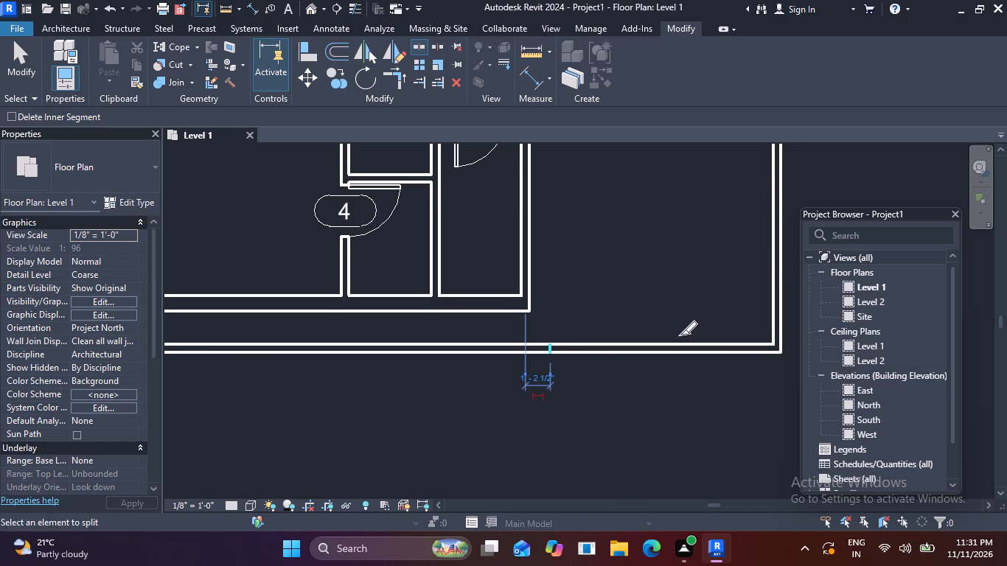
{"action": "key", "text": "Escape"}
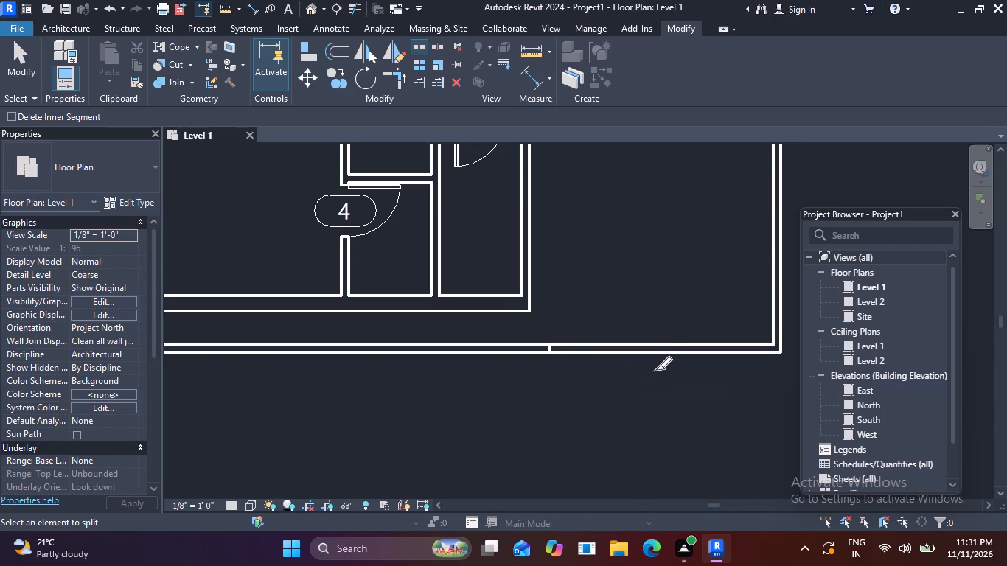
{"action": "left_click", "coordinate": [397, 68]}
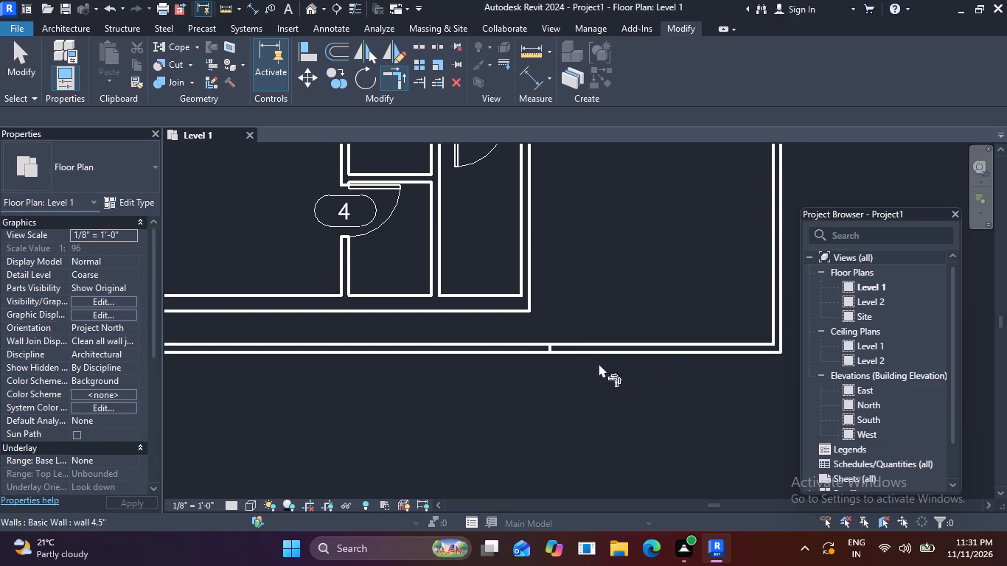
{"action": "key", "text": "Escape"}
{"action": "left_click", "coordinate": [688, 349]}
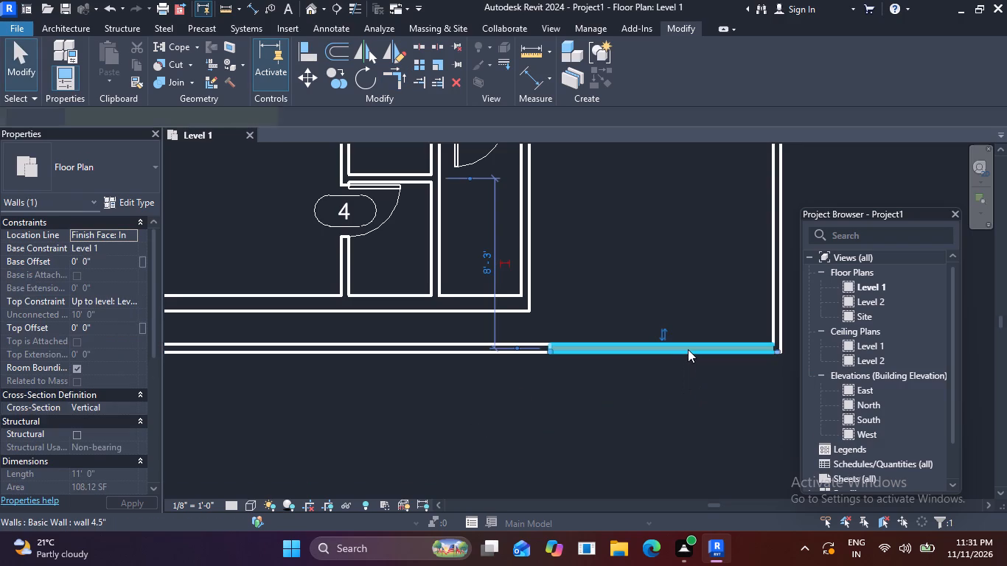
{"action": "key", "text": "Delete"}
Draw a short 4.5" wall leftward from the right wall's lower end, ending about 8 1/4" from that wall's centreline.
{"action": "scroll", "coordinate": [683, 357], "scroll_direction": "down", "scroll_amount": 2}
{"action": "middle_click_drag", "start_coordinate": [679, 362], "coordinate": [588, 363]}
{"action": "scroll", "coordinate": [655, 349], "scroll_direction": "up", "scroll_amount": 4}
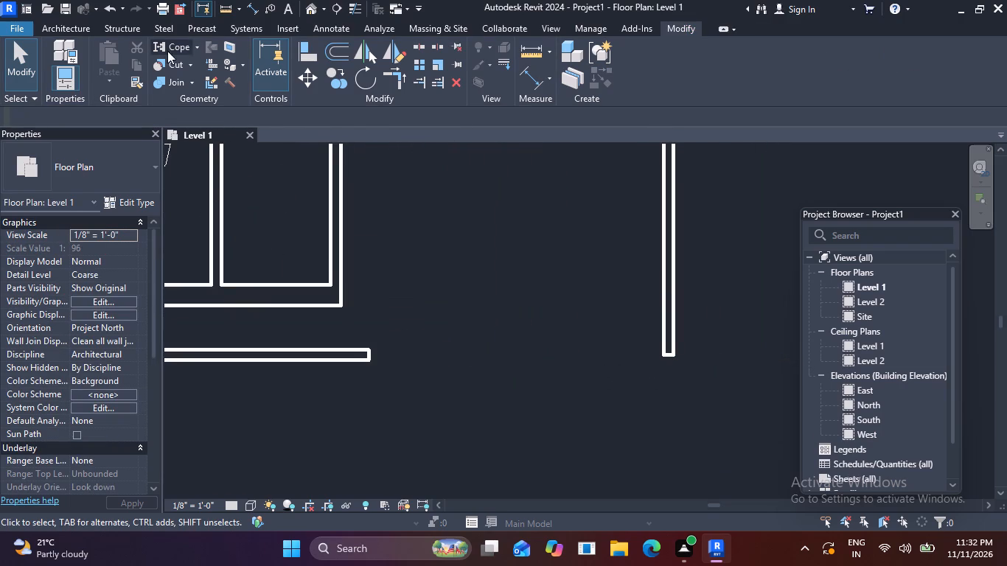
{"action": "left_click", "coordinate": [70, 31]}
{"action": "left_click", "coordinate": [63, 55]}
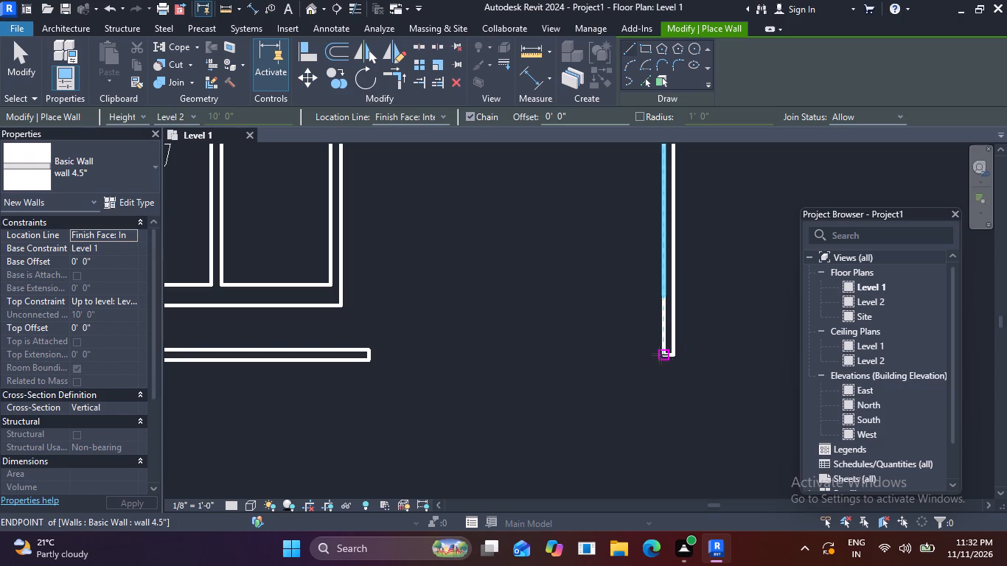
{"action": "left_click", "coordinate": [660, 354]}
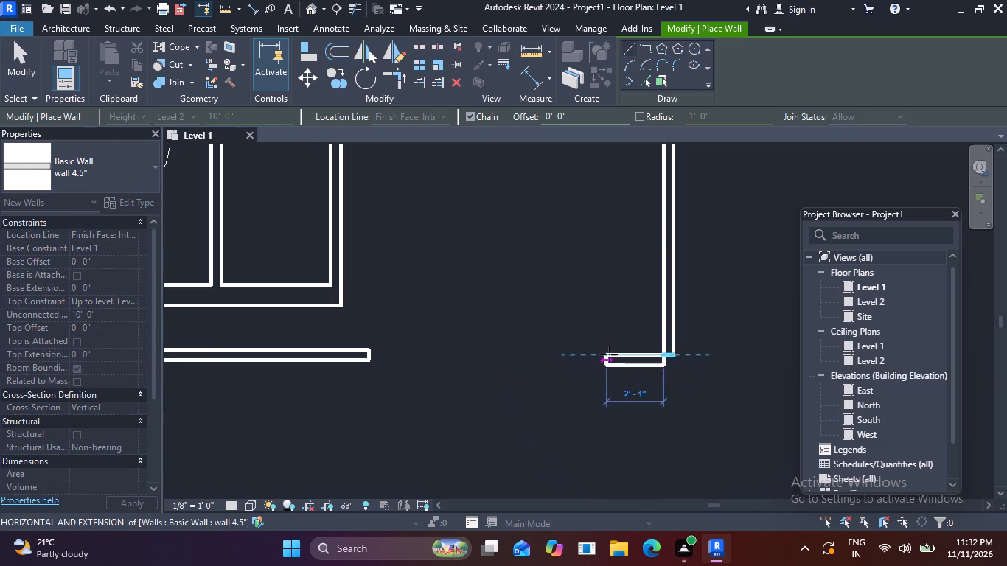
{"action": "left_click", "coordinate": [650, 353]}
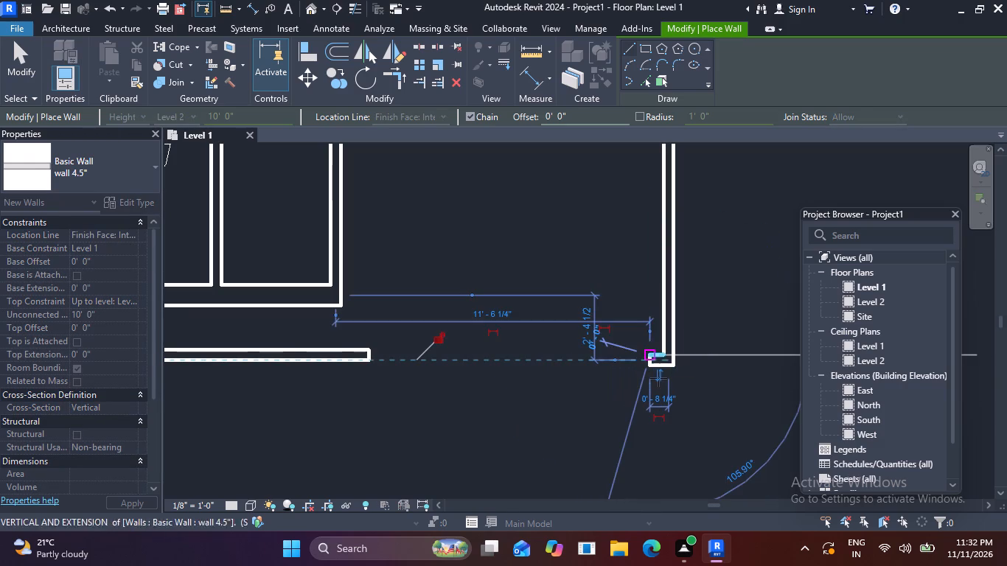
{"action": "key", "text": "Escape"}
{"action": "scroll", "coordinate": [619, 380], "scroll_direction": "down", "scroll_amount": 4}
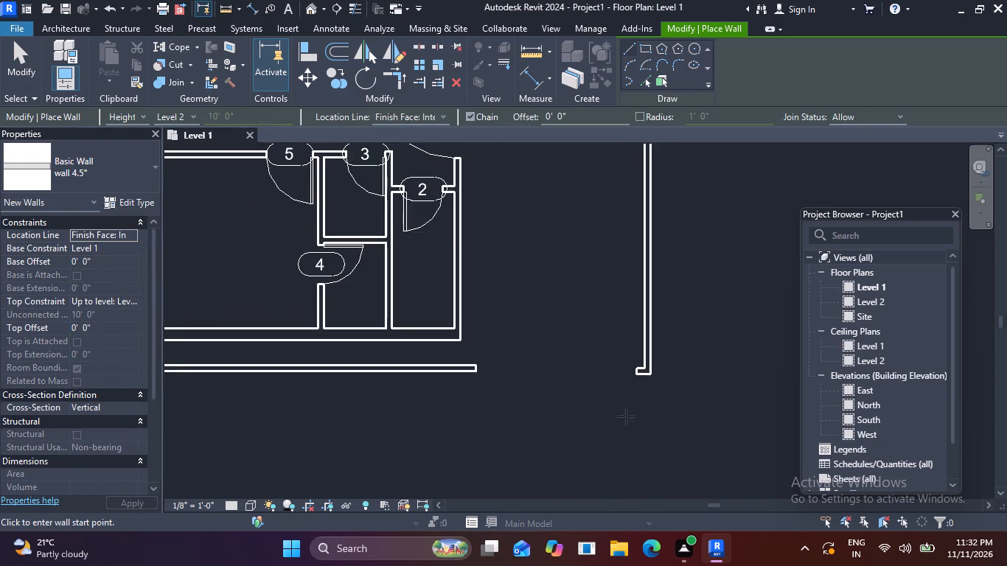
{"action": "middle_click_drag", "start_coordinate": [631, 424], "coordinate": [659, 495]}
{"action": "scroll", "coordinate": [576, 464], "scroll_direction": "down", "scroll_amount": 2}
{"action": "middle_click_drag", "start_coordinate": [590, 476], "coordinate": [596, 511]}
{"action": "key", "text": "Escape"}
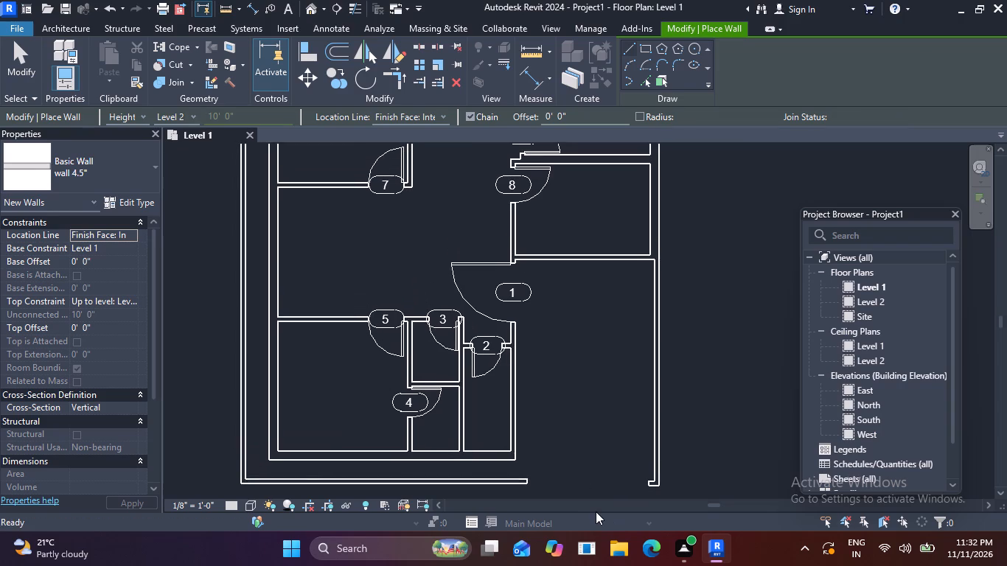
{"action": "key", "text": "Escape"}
Examine the whole wall and door layout in the Level 1 plan and in the default 3D view.
{"action": "scroll", "coordinate": [535, 423], "scroll_direction": "down", "scroll_amount": 2}
{"action": "middle_click_drag", "start_coordinate": [572, 451], "coordinate": [607, 535]}
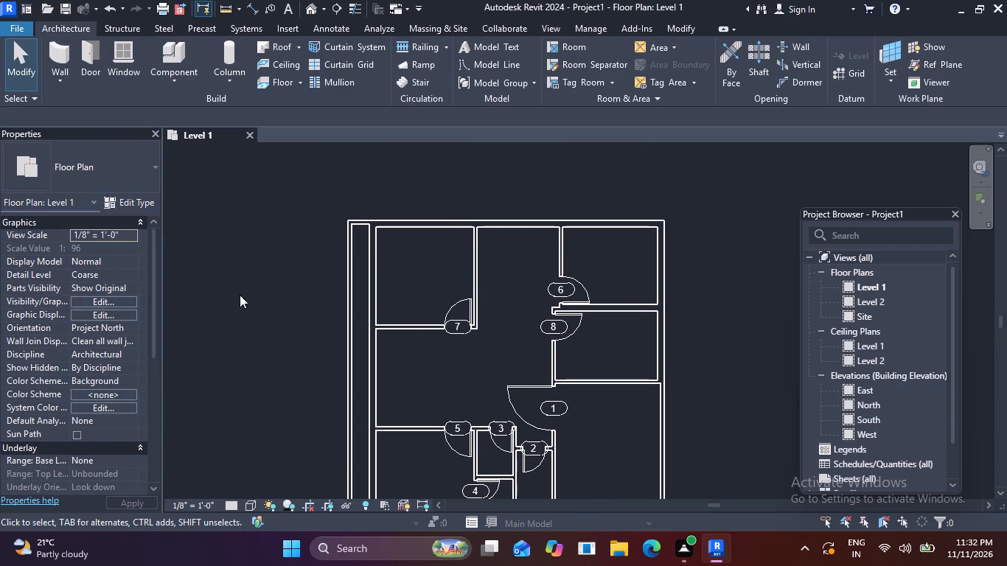
{"action": "scroll", "coordinate": [472, 239], "scroll_direction": "down", "scroll_amount": 2}
{"action": "middle_click_drag", "start_coordinate": [532, 366], "coordinate": [490, 271]}
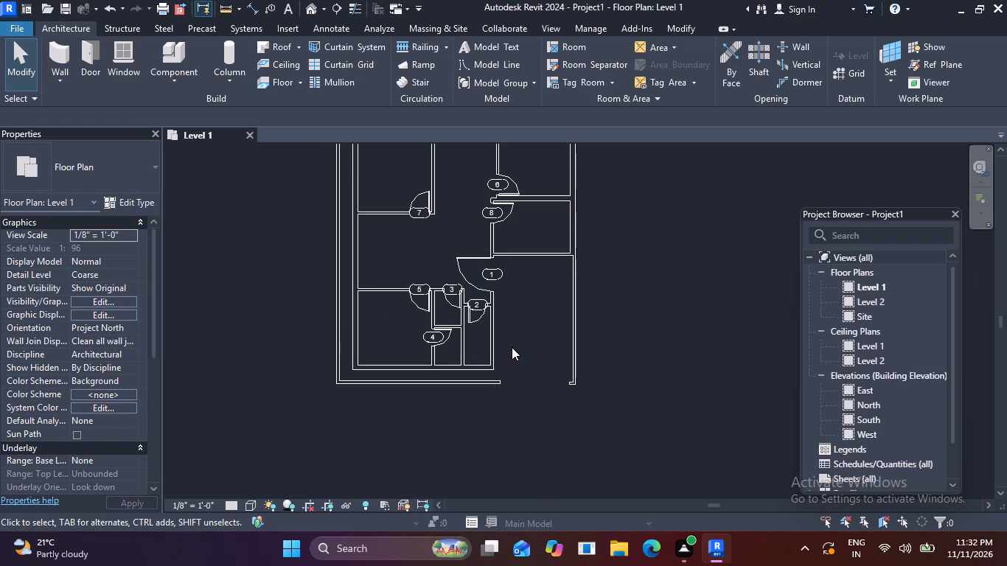
{"action": "middle_click_drag", "start_coordinate": [529, 297], "coordinate": [562, 378]}
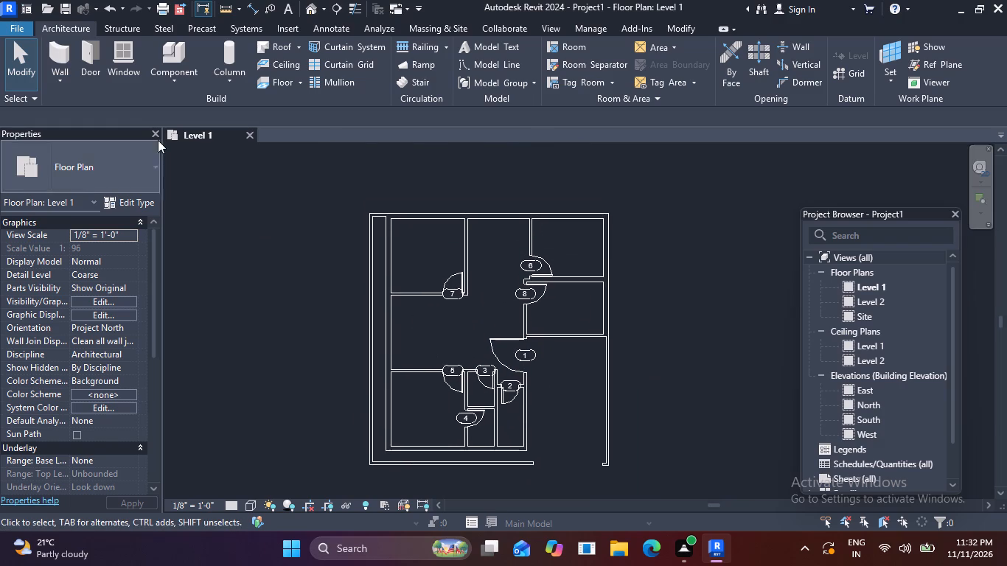
{"action": "left_click", "coordinate": [306, 2]}
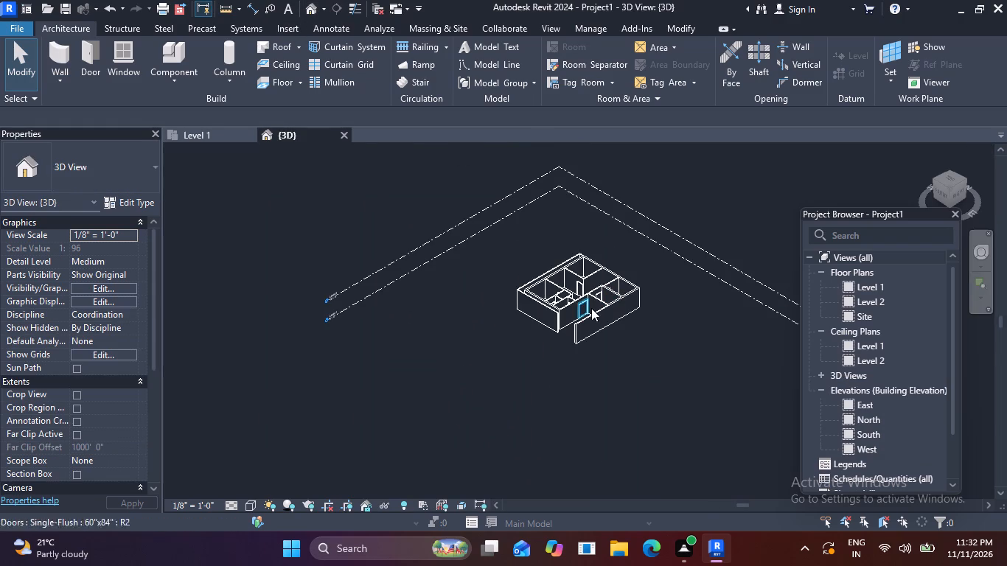
{"action": "scroll", "coordinate": [595, 324], "scroll_direction": "up", "scroll_amount": 5}
{"action": "scroll", "coordinate": [534, 304], "scroll_direction": "up", "scroll_amount": 6}
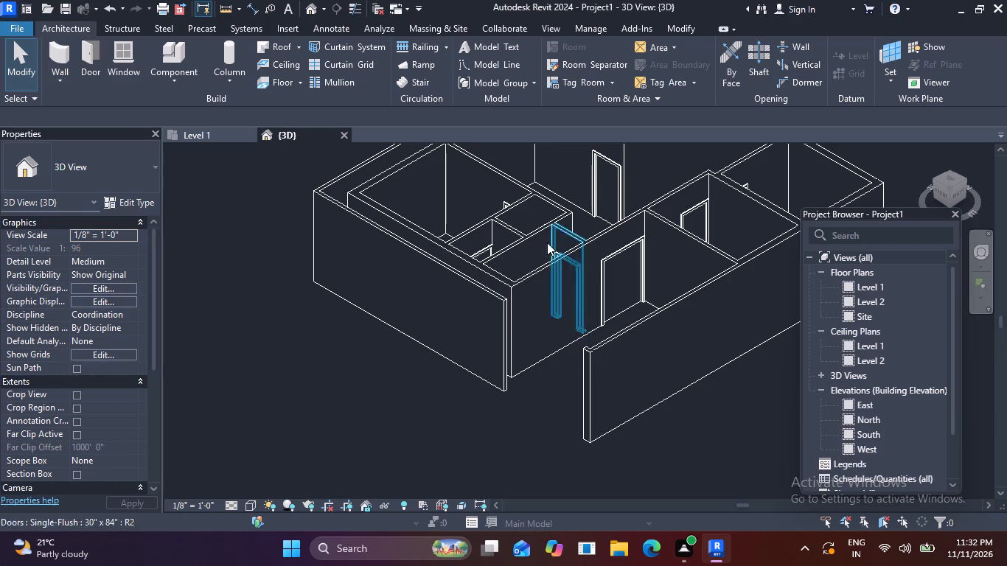
{"action": "scroll", "coordinate": [529, 200], "scroll_direction": "up", "scroll_amount": 3}
{"action": "middle_click_drag", "start_coordinate": [563, 170], "coordinate": [474, 307]}
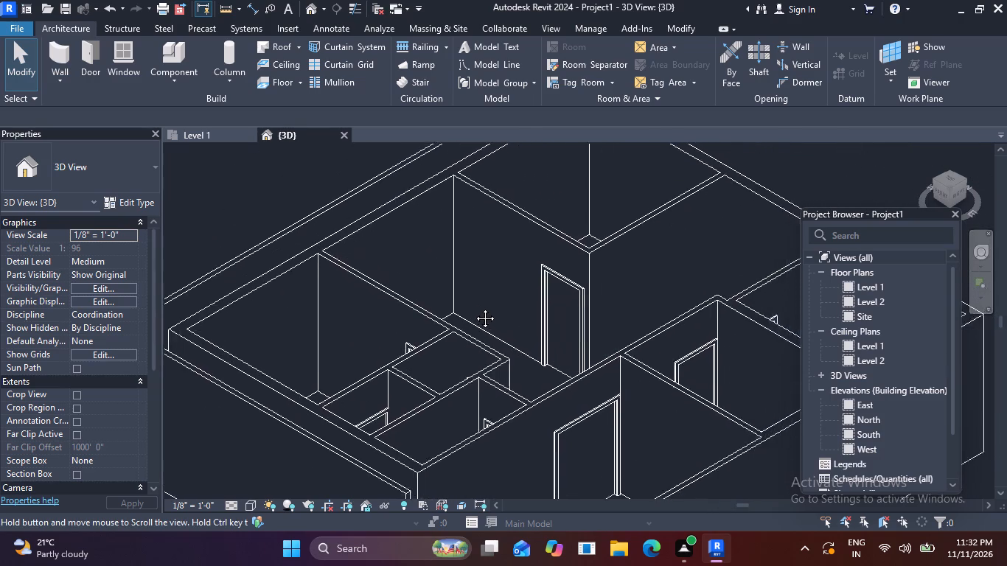
{"action": "middle_click_drag", "start_coordinate": [474, 307], "coordinate": [398, 237]}
{"action": "scroll", "coordinate": [431, 256], "scroll_direction": "down", "scroll_amount": 3}
{"action": "middle_click_drag", "start_coordinate": [502, 283], "coordinate": [546, 220]}
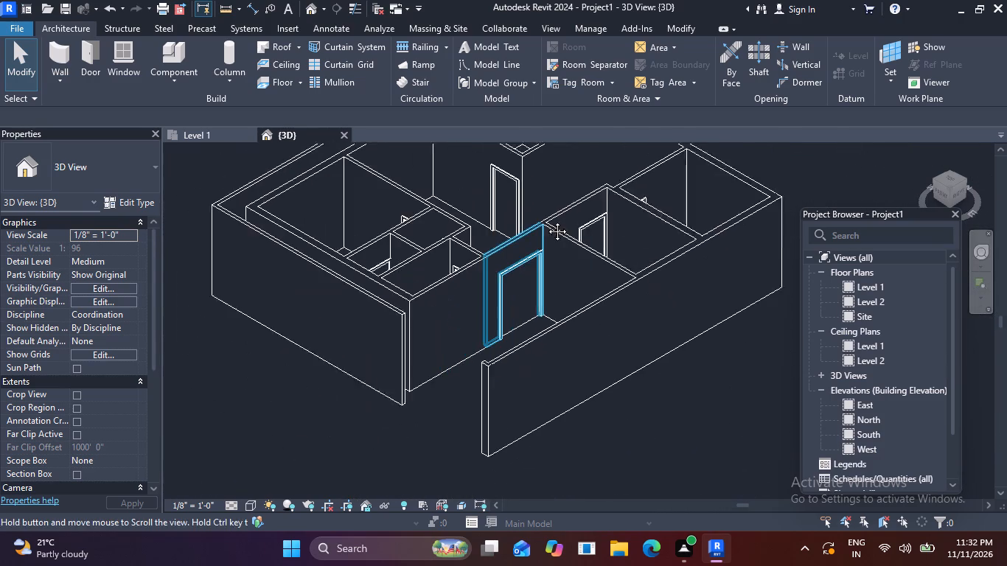
{"action": "middle_click_drag", "start_coordinate": [546, 220], "coordinate": [551, 215]}
{"action": "middle_click_drag", "start_coordinate": [508, 248], "coordinate": [538, 273]}
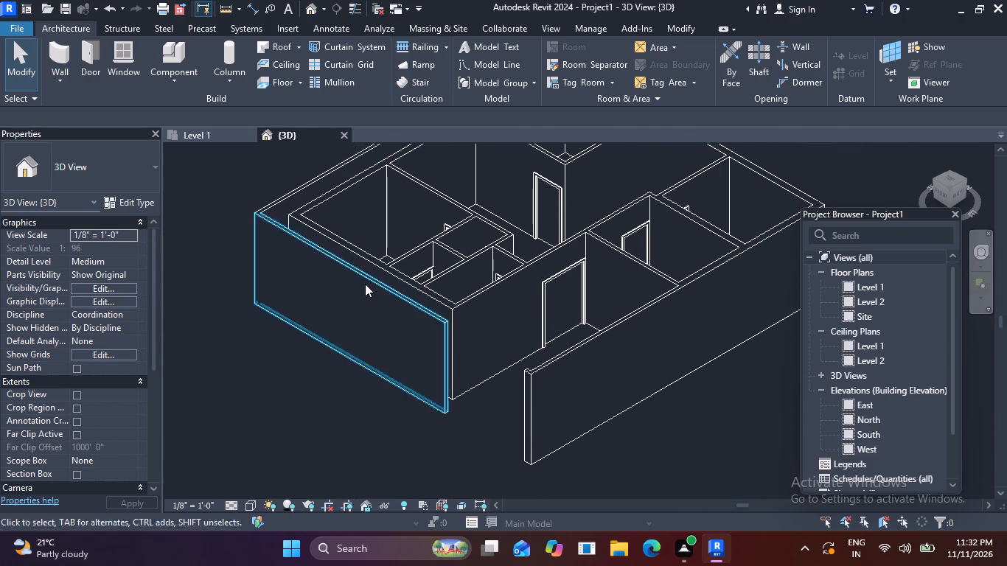
{"action": "scroll", "coordinate": [305, 253], "scroll_direction": "down", "scroll_amount": 1}
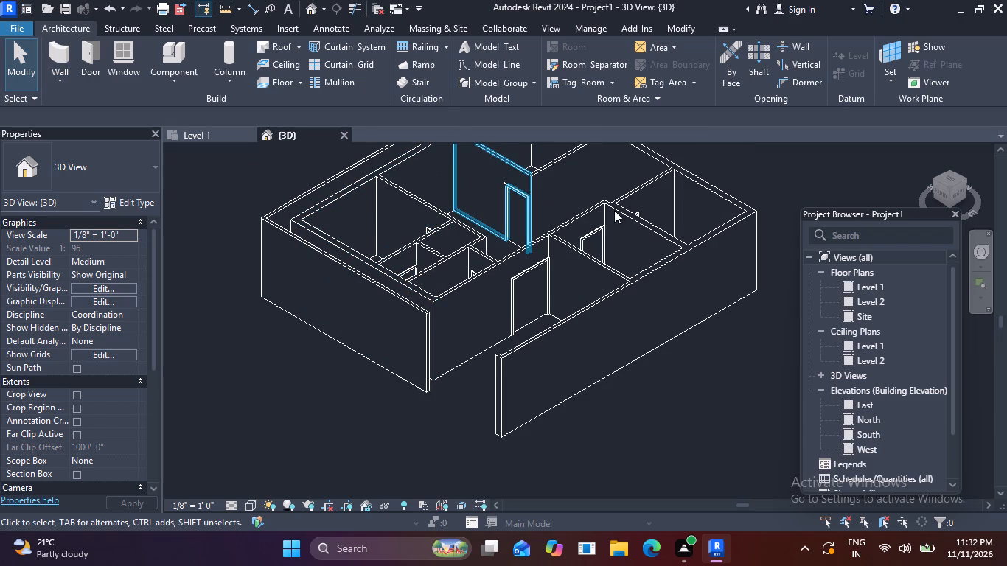
Open the East elevation and examine the building against the Level 1 and Level 2 lines.
{"action": "double_click", "coordinate": [849, 404]}
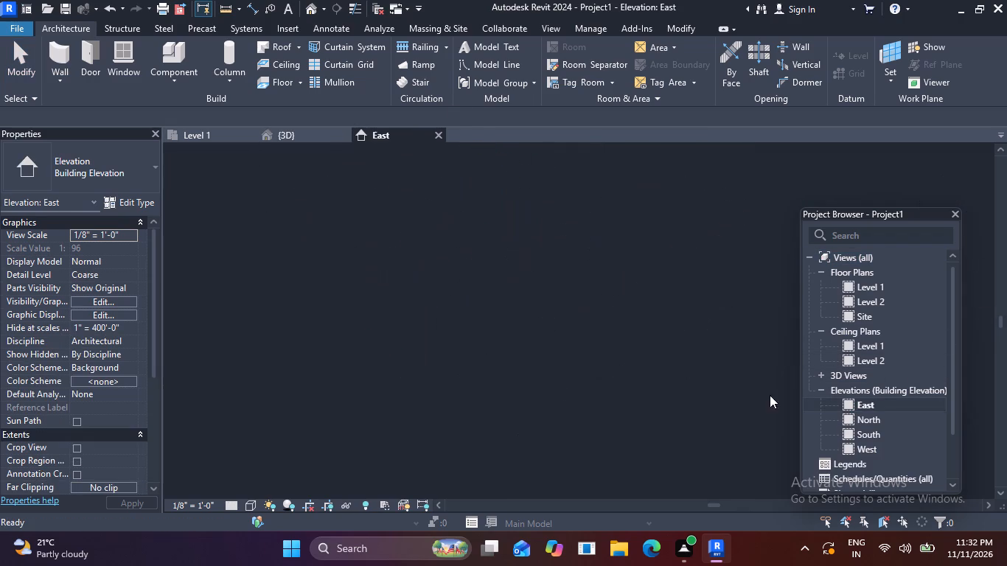
{"action": "scroll", "coordinate": [497, 327], "scroll_direction": "down", "scroll_amount": 3}
{"action": "middle_click_drag", "start_coordinate": [652, 322], "coordinate": [537, 312]}
{"action": "scroll", "coordinate": [620, 327], "scroll_direction": "up", "scroll_amount": 2}
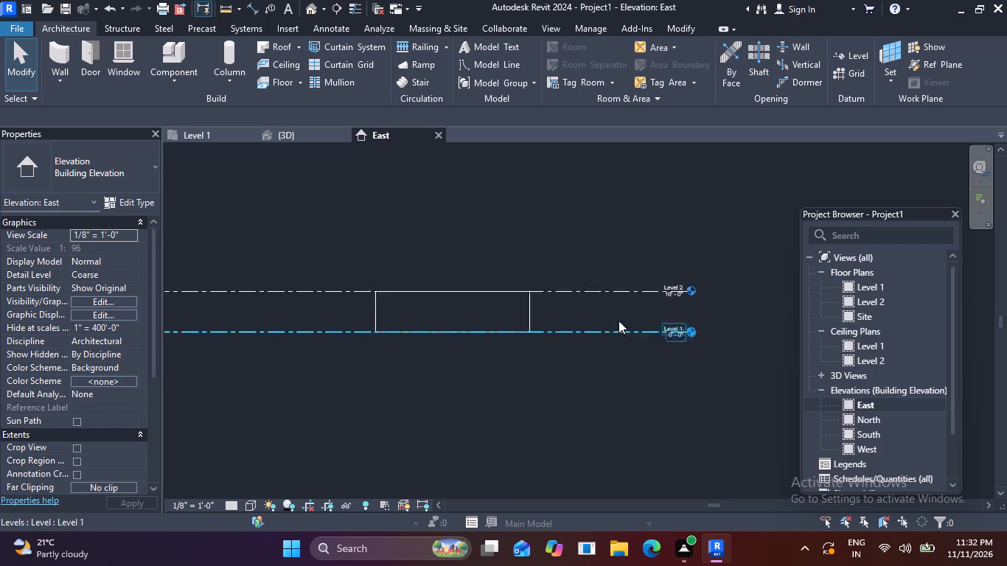
{"action": "scroll", "coordinate": [619, 321], "scroll_direction": "up", "scroll_amount": 1}
{"action": "middle_click_drag", "start_coordinate": [487, 319], "coordinate": [790, 266]}
{"action": "scroll", "coordinate": [412, 265], "scroll_direction": "down", "scroll_amount": 1}
{"action": "middle_click_drag", "start_coordinate": [422, 276], "coordinate": [453, 320]}
{"action": "scroll", "coordinate": [307, 314], "scroll_direction": "up", "scroll_amount": 10}
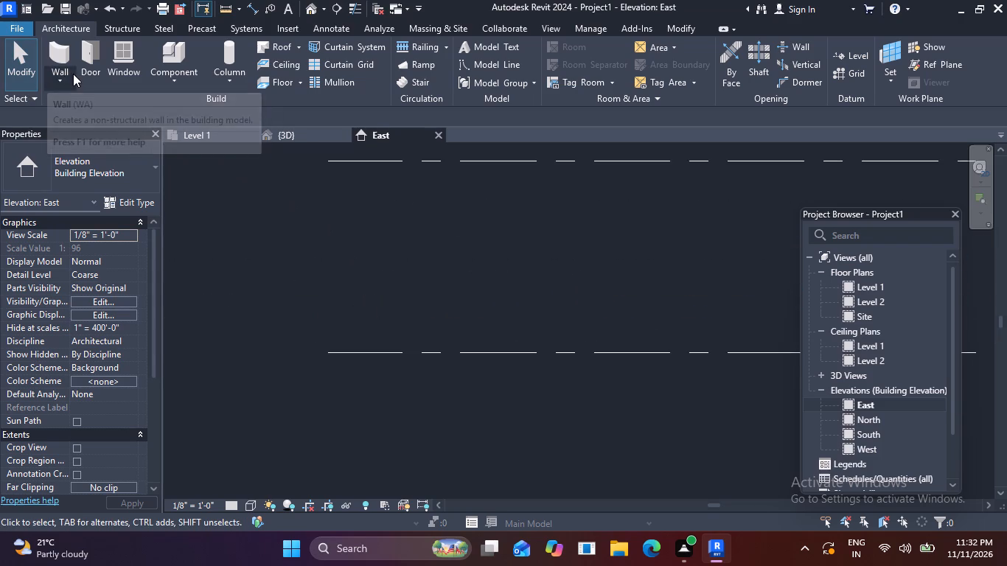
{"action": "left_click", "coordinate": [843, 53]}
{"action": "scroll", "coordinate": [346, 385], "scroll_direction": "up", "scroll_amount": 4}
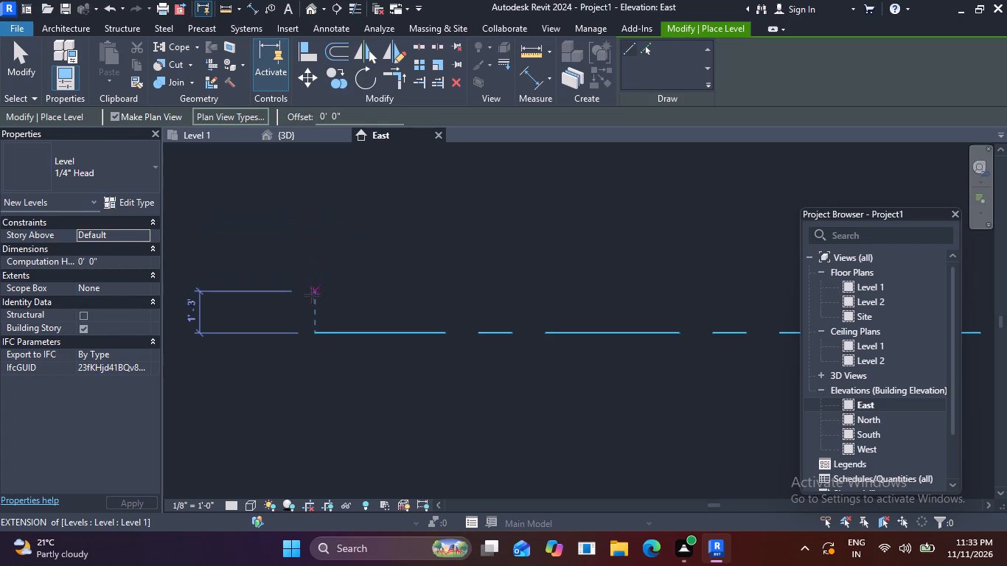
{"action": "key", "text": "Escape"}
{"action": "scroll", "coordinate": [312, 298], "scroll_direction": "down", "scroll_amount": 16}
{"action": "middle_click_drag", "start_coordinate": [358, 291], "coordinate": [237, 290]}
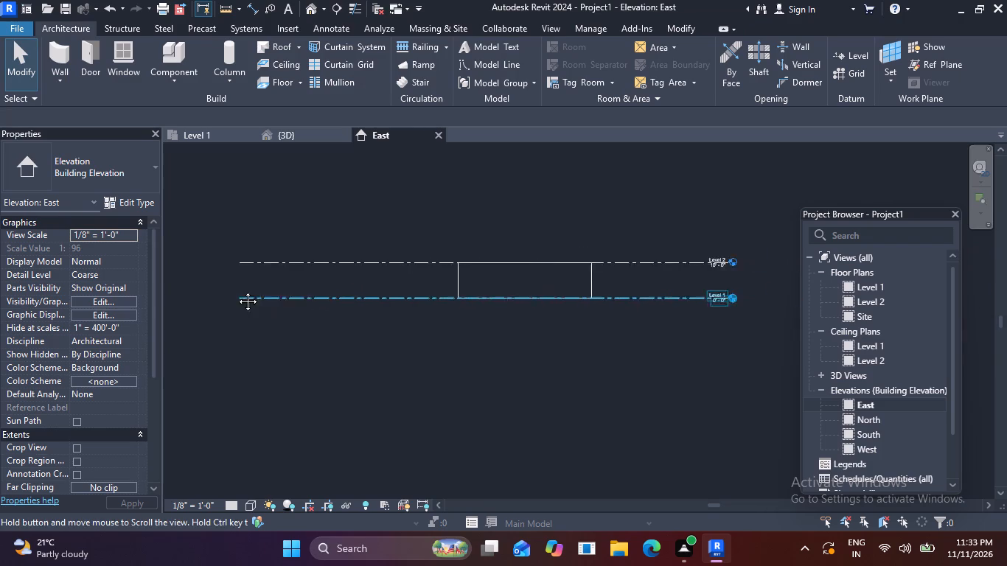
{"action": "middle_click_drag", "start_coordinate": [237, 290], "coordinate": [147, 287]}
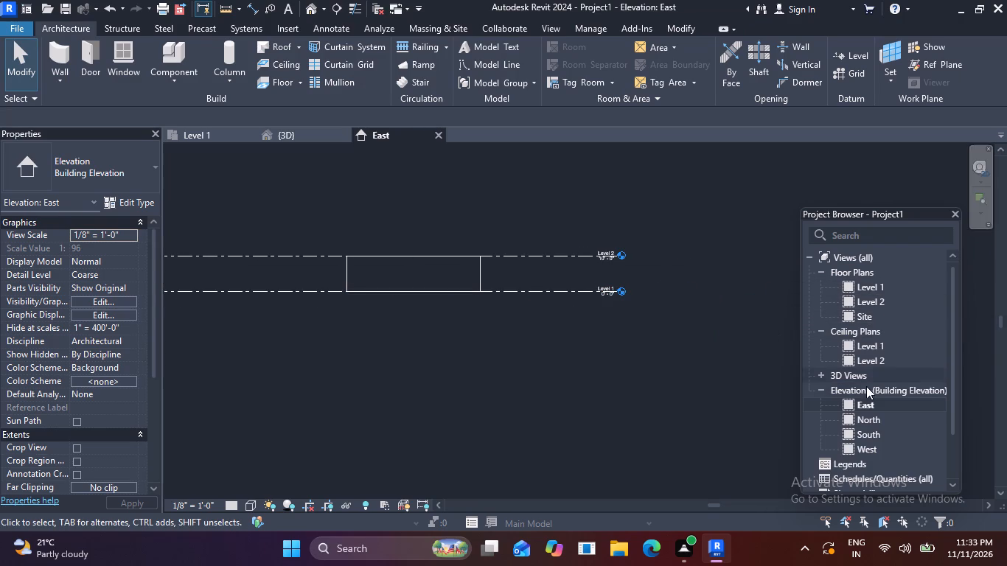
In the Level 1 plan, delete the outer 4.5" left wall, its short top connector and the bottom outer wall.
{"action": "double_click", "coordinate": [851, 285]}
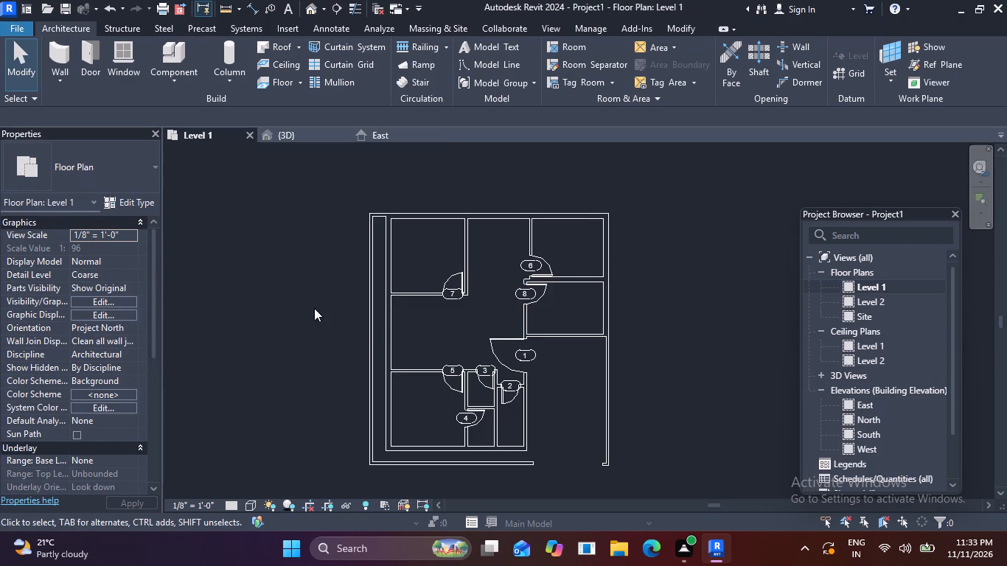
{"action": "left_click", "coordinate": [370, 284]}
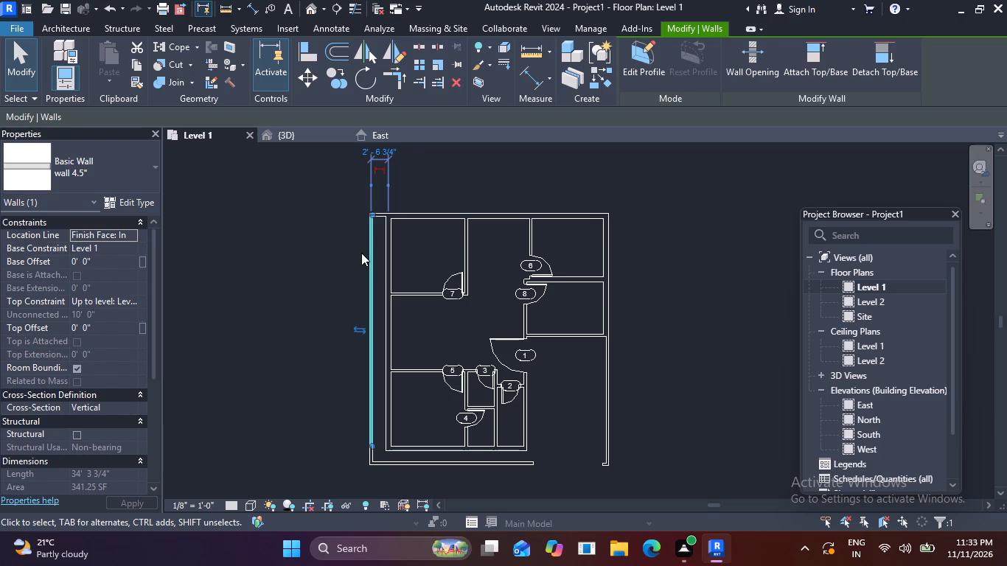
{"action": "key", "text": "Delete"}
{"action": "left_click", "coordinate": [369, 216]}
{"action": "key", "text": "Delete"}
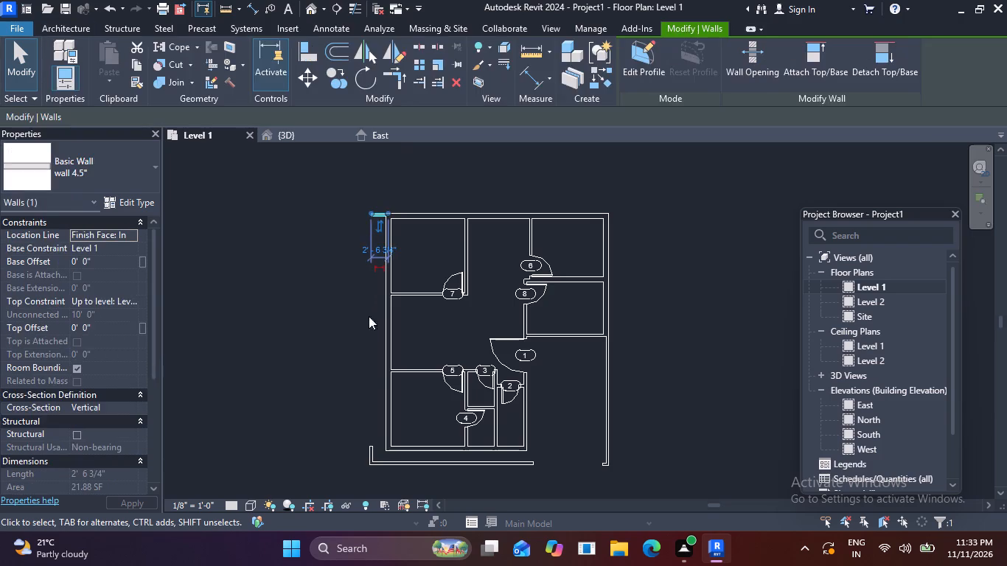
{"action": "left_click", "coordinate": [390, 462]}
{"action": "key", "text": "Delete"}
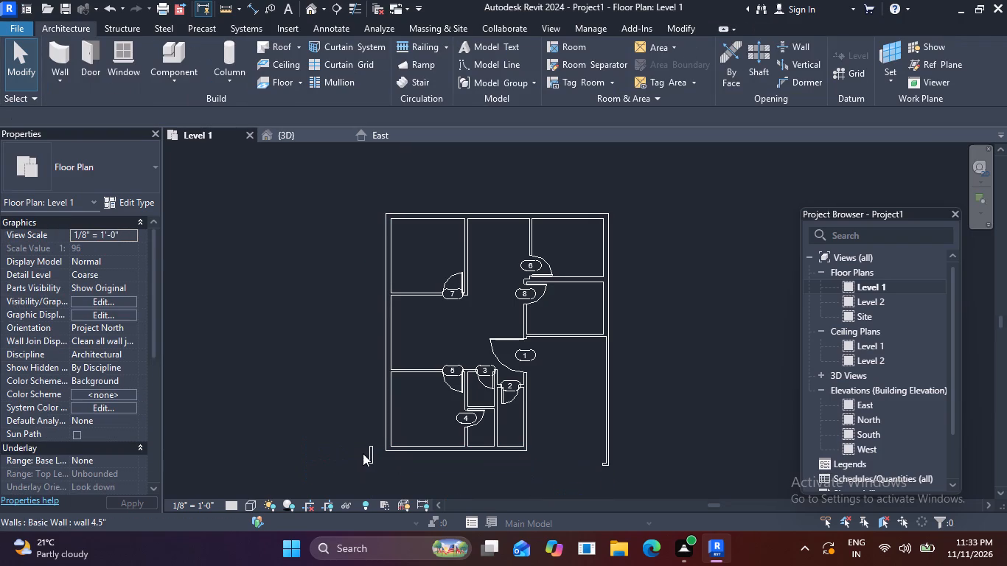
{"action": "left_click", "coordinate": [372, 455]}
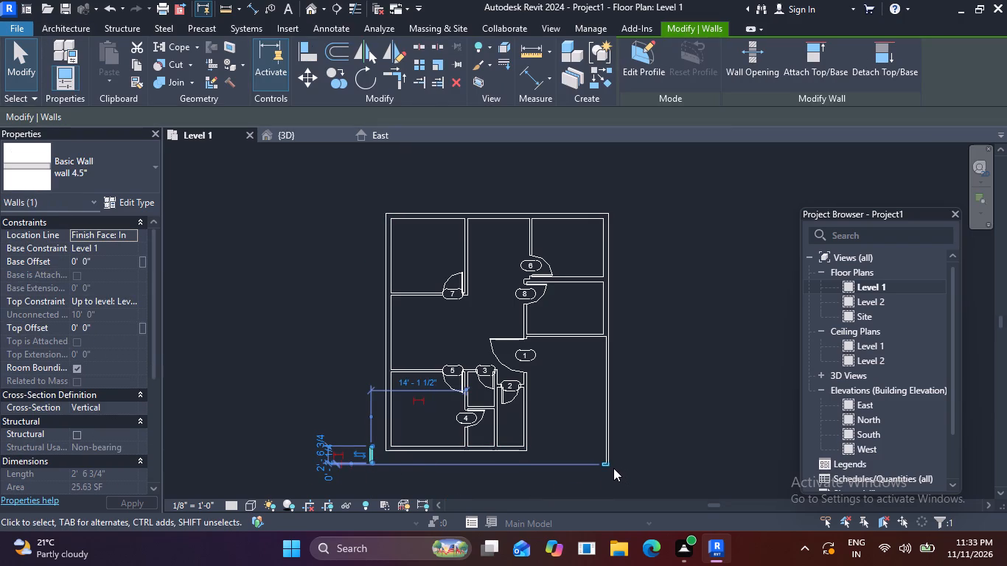
Undo the recent edits back through the bottom 9" wall's trim and the drawing of the outer 4.5" walls.
{"action": "key", "text": "ctrl+z"}
{"action": "key", "text": "ctrl+z"}
{"action": "key", "text": "ctrl+z"}
{"action": "key", "text": "ctrl+z"}
{"action": "key", "text": "ctrl+z"}
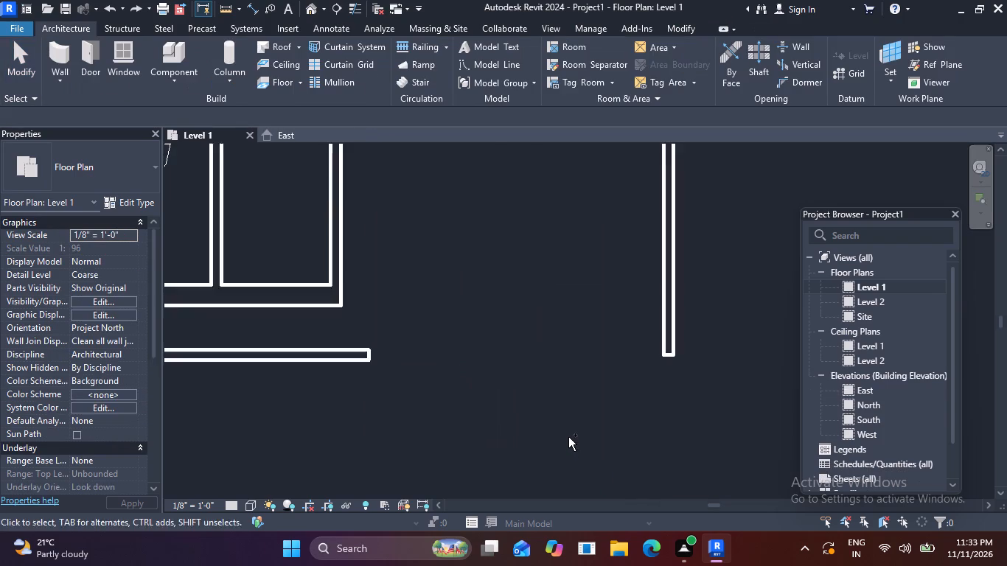
{"action": "key", "text": "ctrl+z"}
{"action": "key", "text": "ctrl+z"}
{"action": "key", "text": "ctrl+z"}
{"action": "key", "text": "ctrl+z"}
{"action": "key", "text": "ctrl+z"}
{"action": "key", "text": "ctrl+z"}
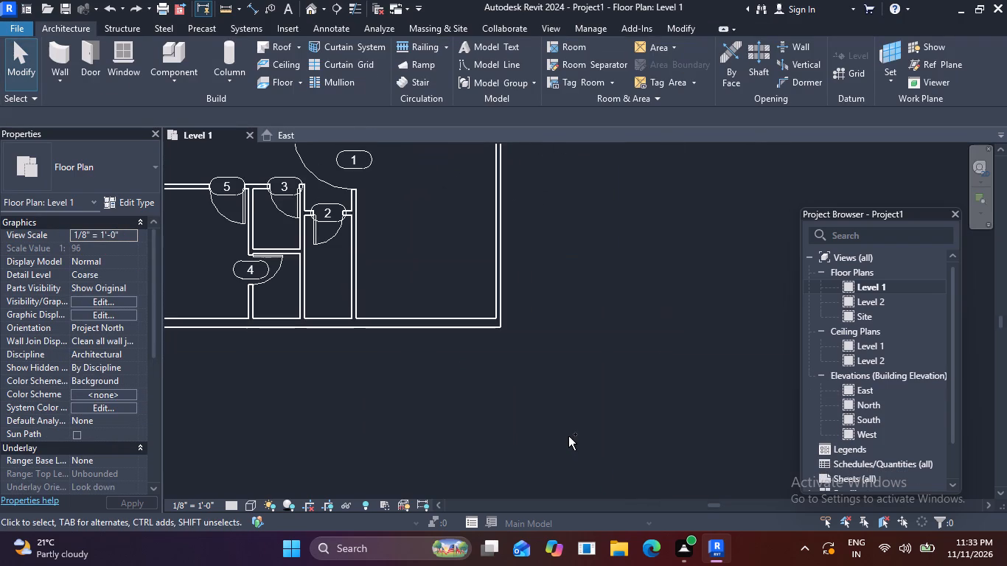
{"action": "key", "text": "ctrl+z"}
{"action": "scroll", "coordinate": [557, 423], "scroll_direction": "down", "scroll_amount": 6}
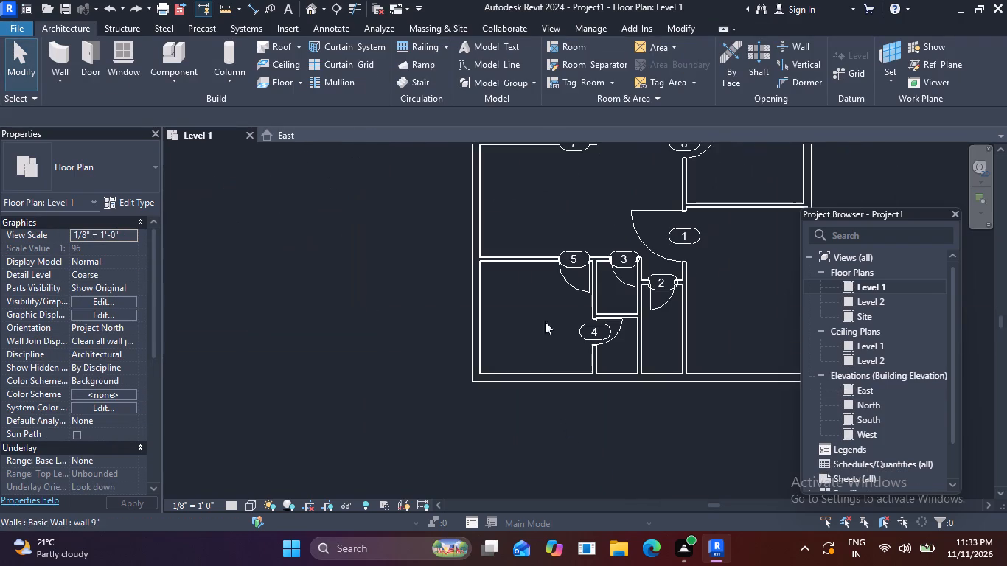
Undo one more edit, the top 9" wall's extension past the building's upper-left corner.
{"action": "middle_click_drag", "start_coordinate": [540, 309], "coordinate": [469, 486]}
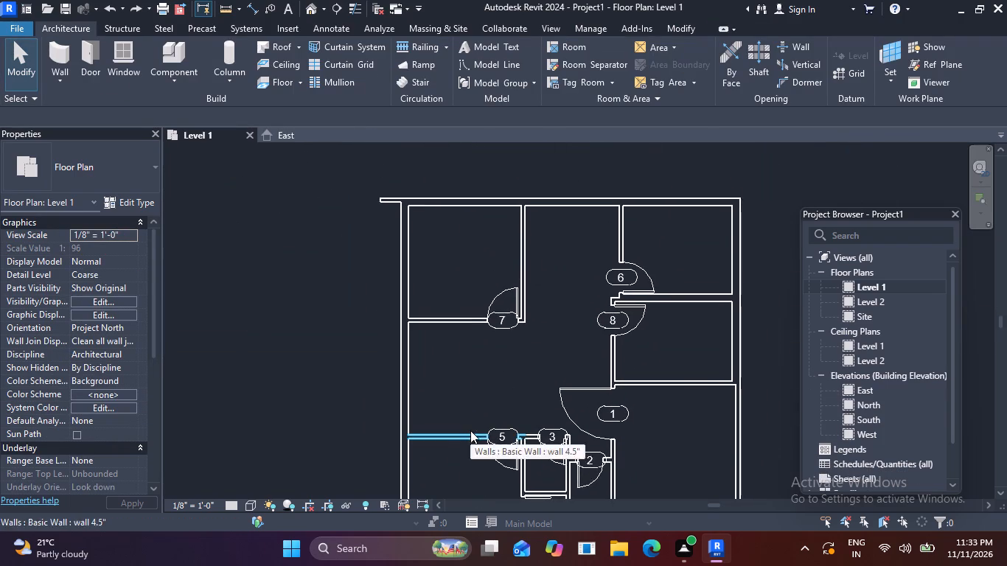
{"action": "key", "text": "ctrl+z"}
{"action": "scroll", "coordinate": [474, 426], "scroll_direction": "down", "scroll_amount": 5}
{"action": "middle_click_drag", "start_coordinate": [512, 454], "coordinate": [469, 240]}
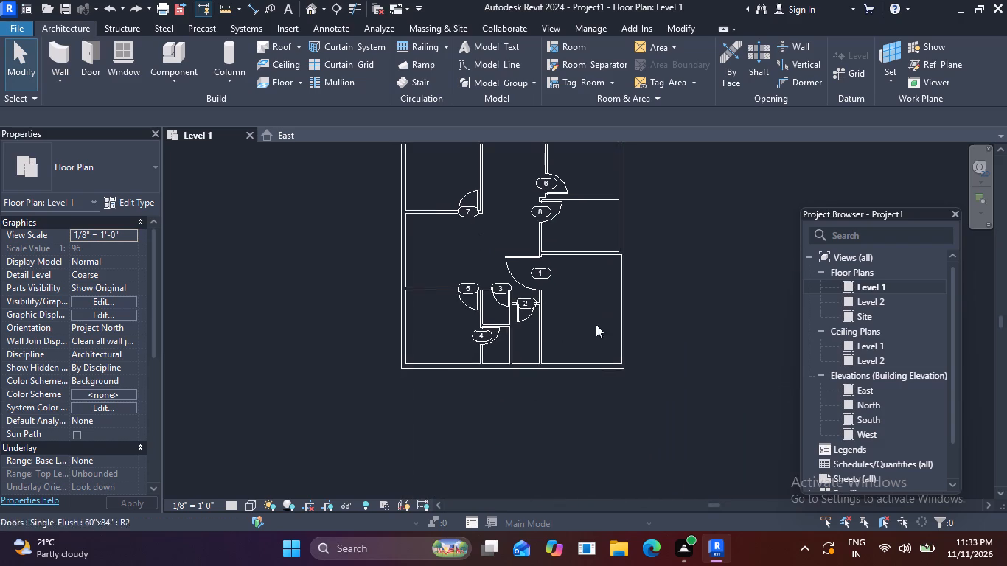
Trim the bottom 9" wall to a corner with the 4.5" partition below door 2, keeping the part west of it.
{"action": "scroll", "coordinate": [639, 335], "scroll_direction": "up", "scroll_amount": 3}
{"action": "middle_click_drag", "start_coordinate": [565, 352], "coordinate": [565, 407]}
{"action": "scroll", "coordinate": [562, 406], "scroll_direction": "up", "scroll_amount": 1}
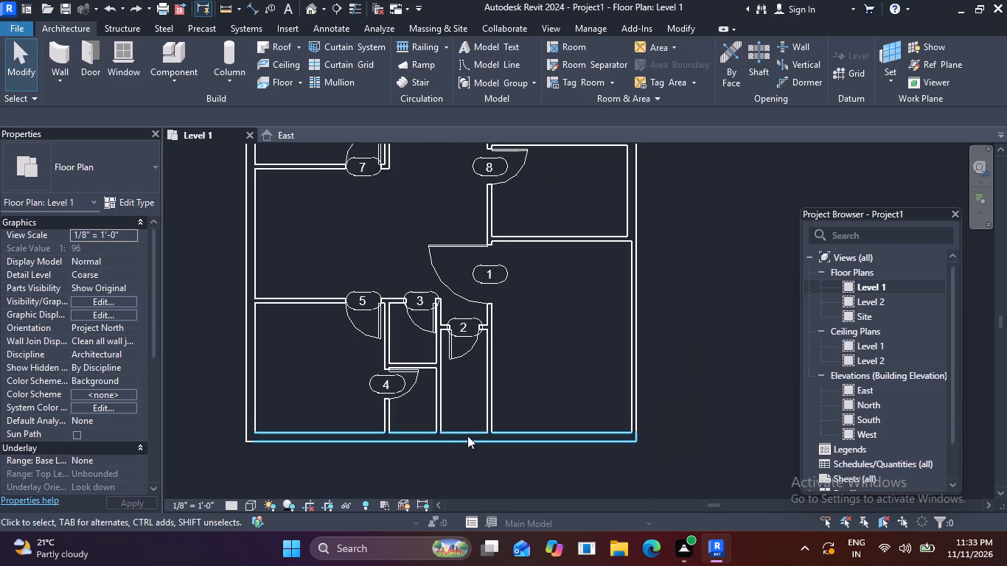
{"action": "key", "text": "f"}
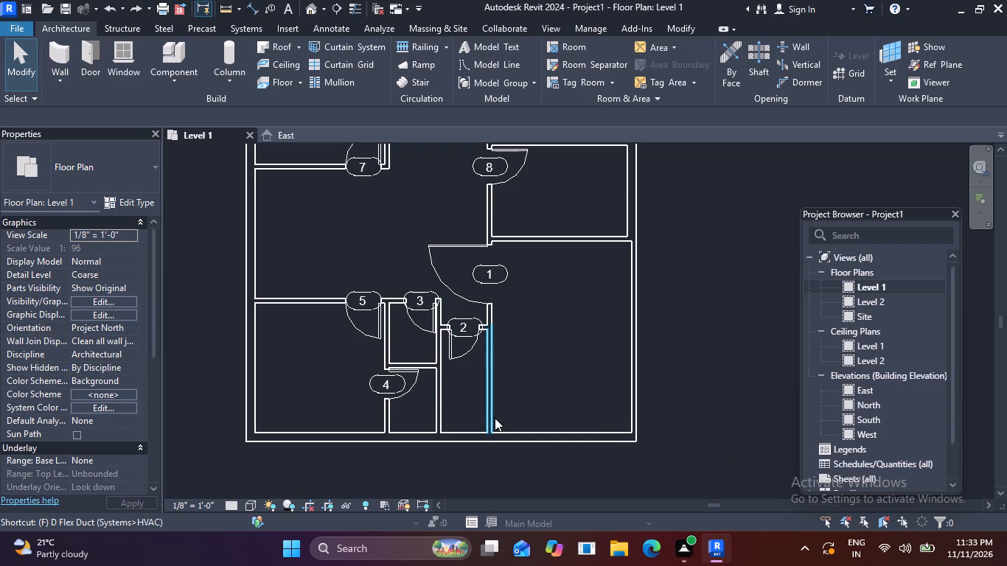
{"action": "key", "text": "Escape"}
{"action": "type", "text": "tr"}
{"action": "left_click", "coordinate": [485, 405]}
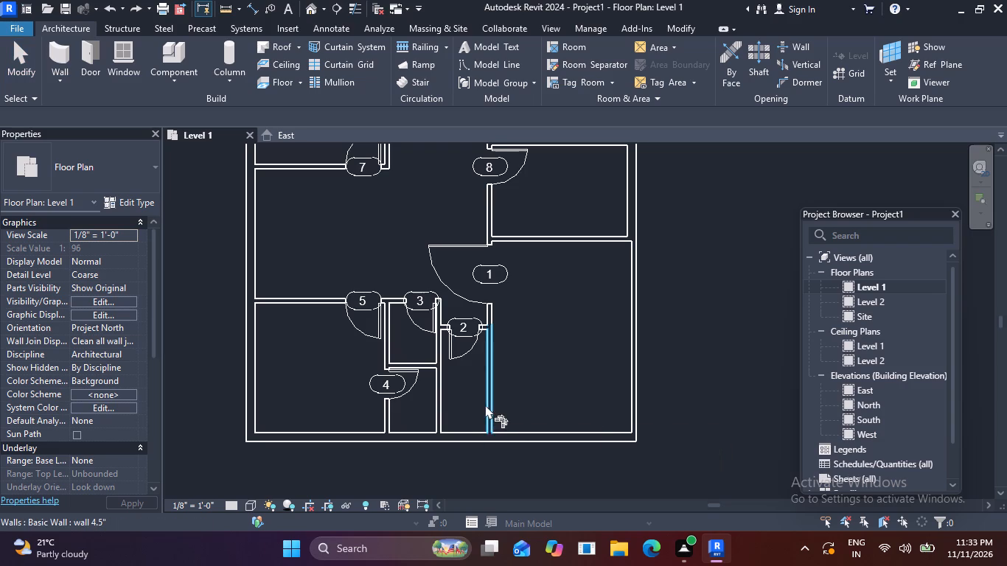
{"action": "left_click", "coordinate": [464, 433]}
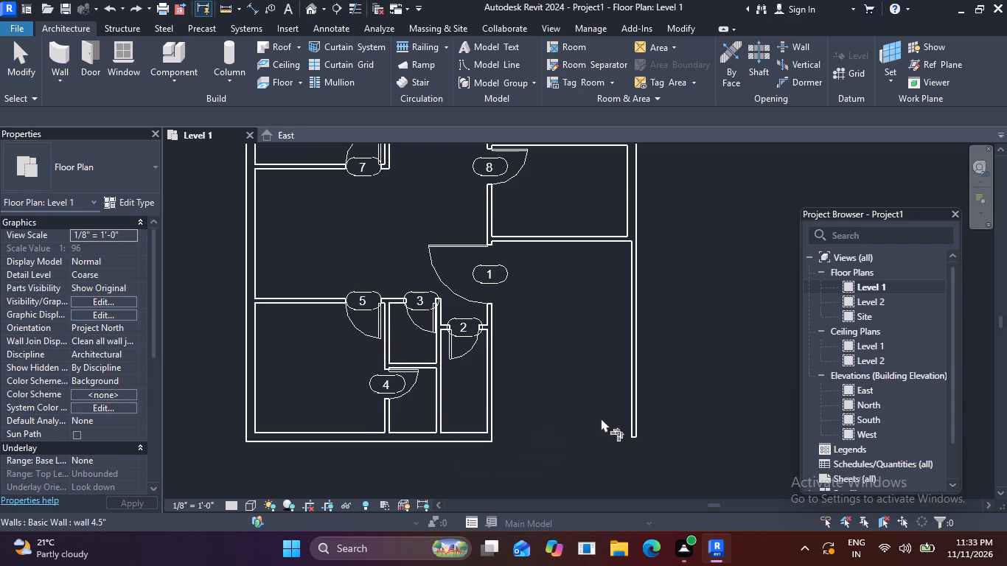
{"action": "key", "text": "Escape"}
{"action": "scroll", "coordinate": [575, 422], "scroll_direction": "down", "scroll_amount": 3}
{"action": "middle_click_drag", "start_coordinate": [566, 396], "coordinate": [568, 434]}
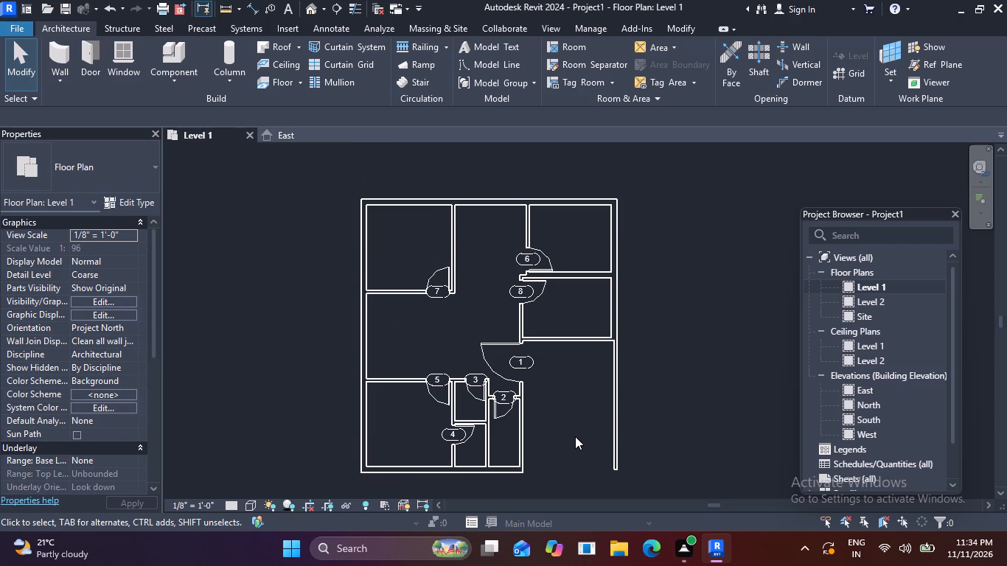
In the North elevation, draw a full-length level line 4' above Level 1, aligned with the existing level ends.
{"action": "double_click", "coordinate": [846, 410]}
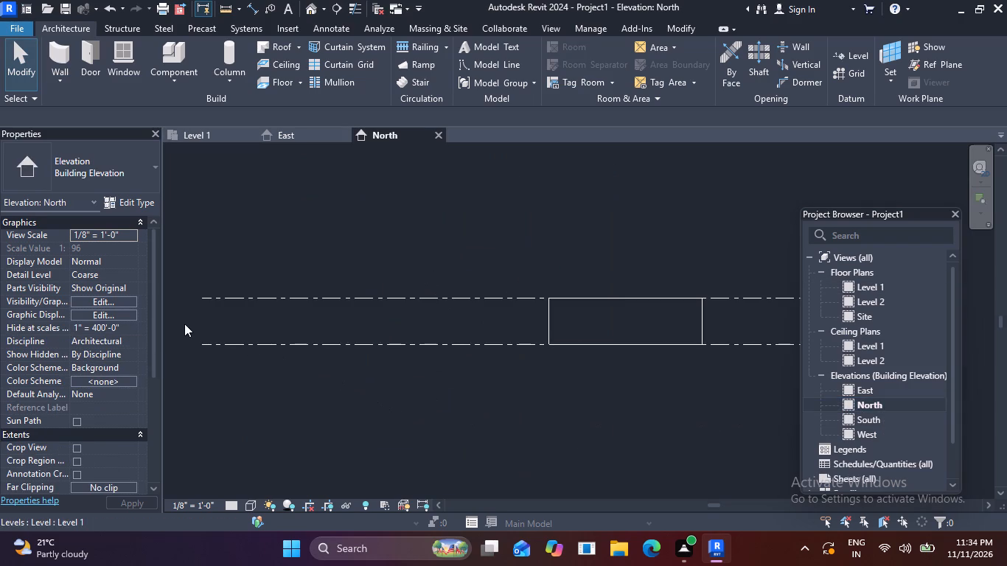
{"action": "scroll", "coordinate": [212, 329], "scroll_direction": "up", "scroll_amount": 4}
{"action": "middle_click_drag", "start_coordinate": [258, 319], "coordinate": [439, 282]}
{"action": "left_click", "coordinate": [858, 54]}
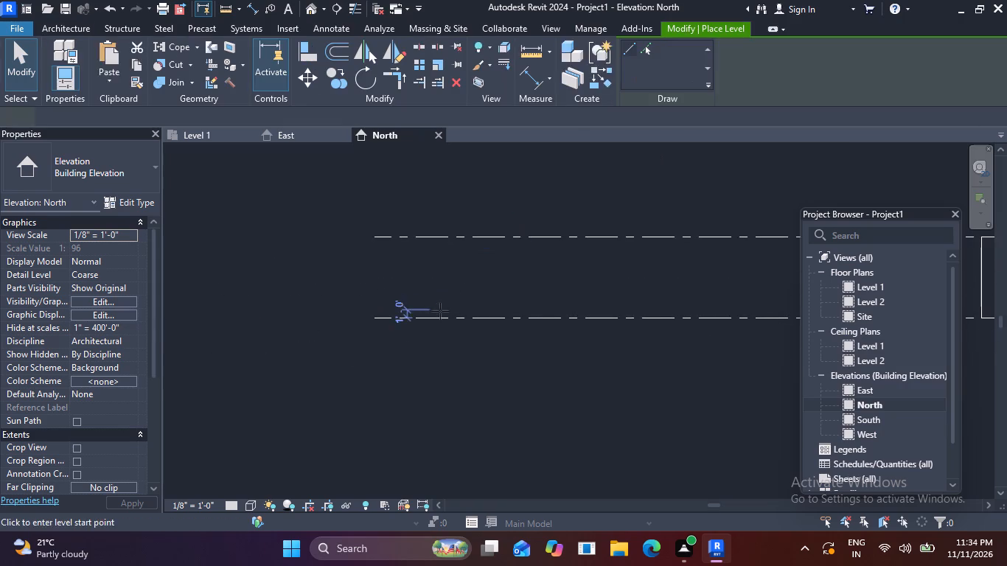
{"action": "scroll", "coordinate": [412, 320], "scroll_direction": "up", "scroll_amount": 2}
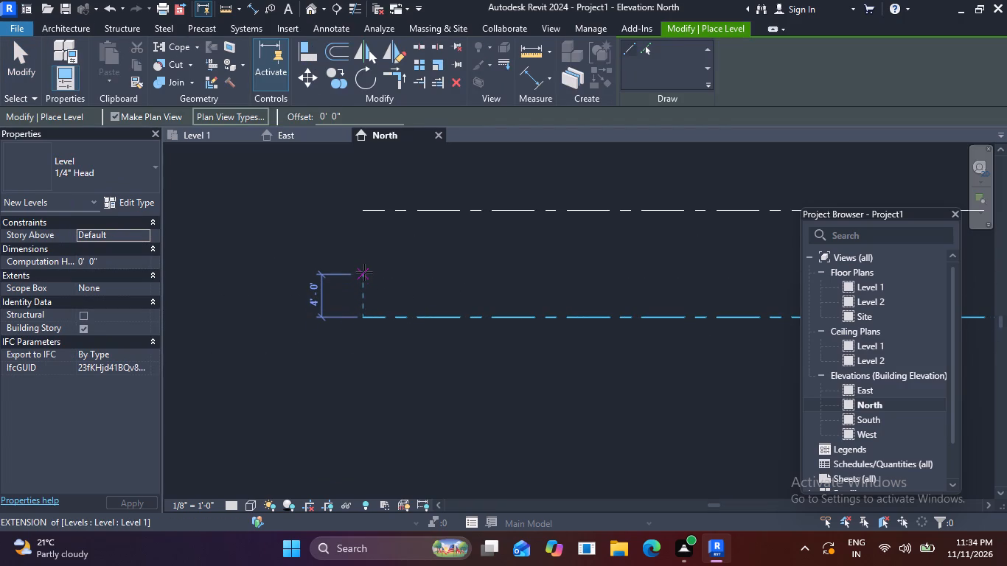
{"action": "left_click", "coordinate": [364, 272]}
{"action": "middle_click_drag", "start_coordinate": [621, 244], "coordinate": [621, 245]}
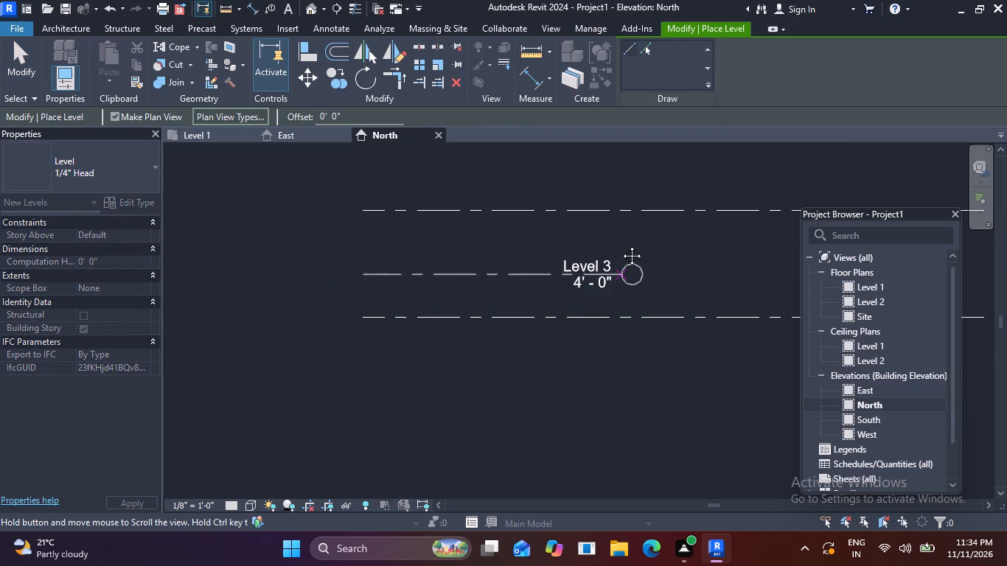
{"action": "middle_click_drag", "start_coordinate": [621, 245], "coordinate": [202, 279]}
{"action": "middle_click_drag", "start_coordinate": [671, 283], "coordinate": [258, 312]}
{"action": "middle_click_drag", "start_coordinate": [705, 316], "coordinate": [273, 323]}
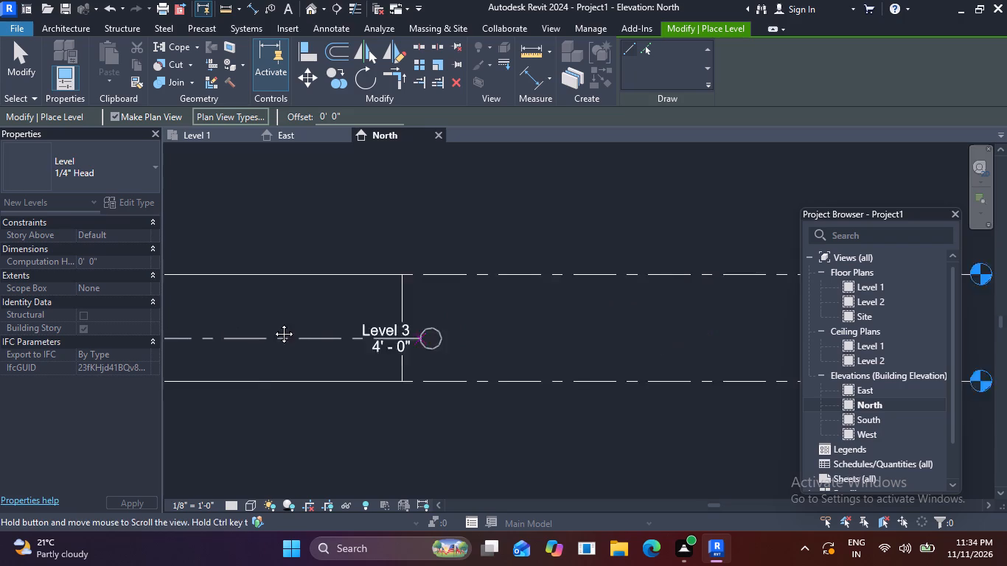
{"action": "middle_click_drag", "start_coordinate": [273, 323], "coordinate": [184, 321]}
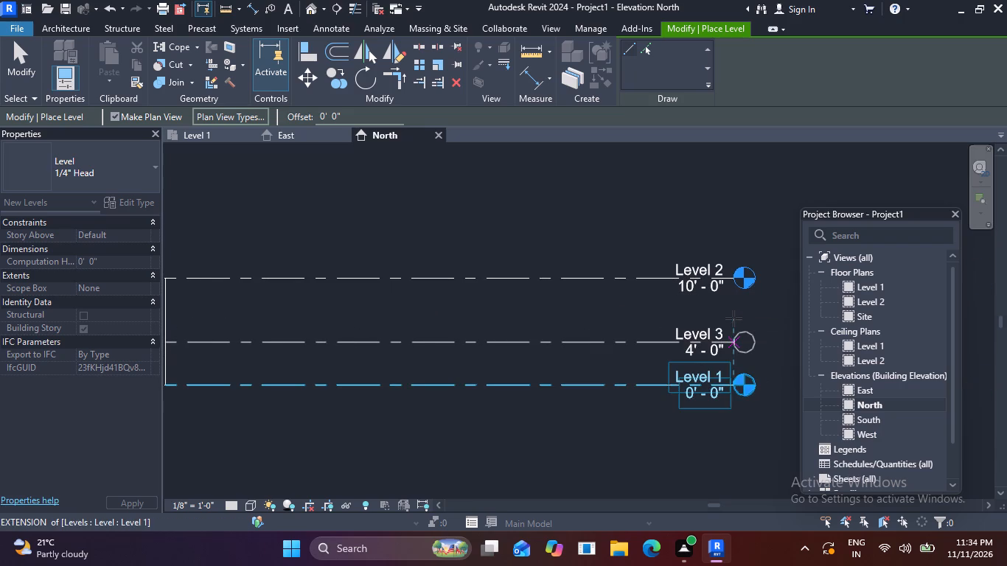
{"action": "left_click", "coordinate": [734, 340]}
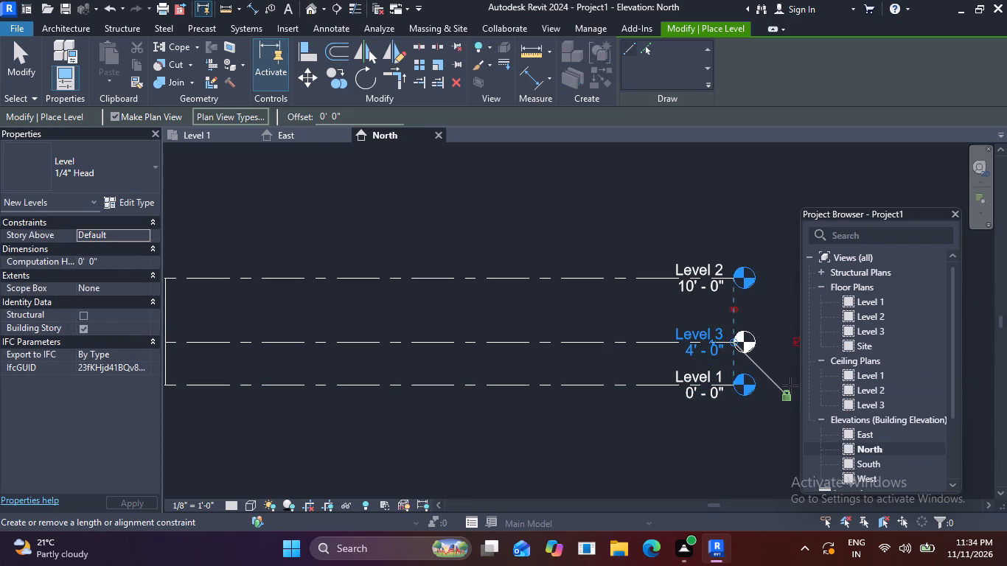
{"action": "key", "text": "Escape"}
{"action": "scroll", "coordinate": [691, 401], "scroll_direction": "up", "scroll_amount": 1}
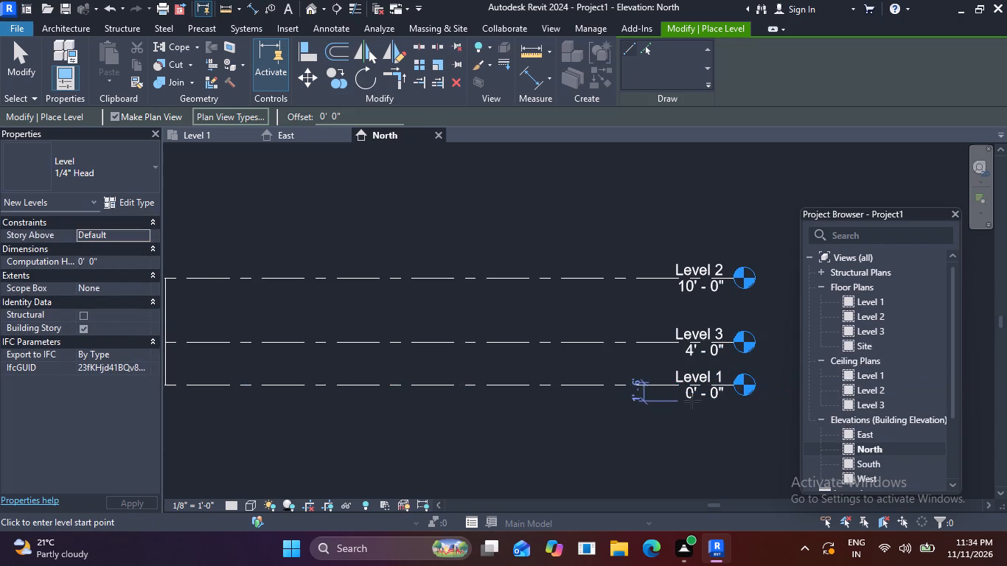
{"action": "scroll", "coordinate": [691, 401], "scroll_direction": "up", "scroll_amount": 2}
{"action": "key", "text": "Escape"}
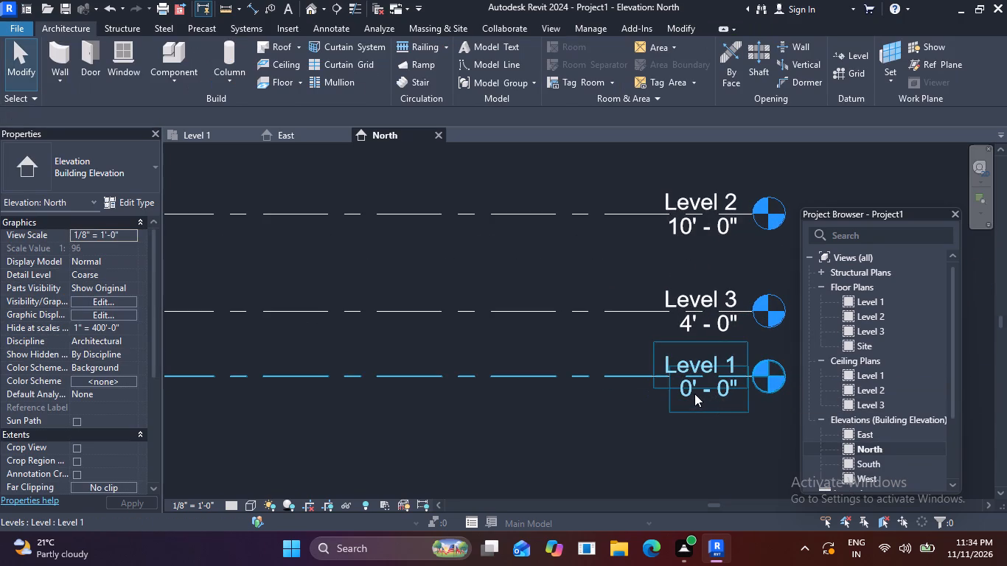
Set the elevation of Level 1 to 2'.
{"action": "double_click", "coordinate": [691, 393]}
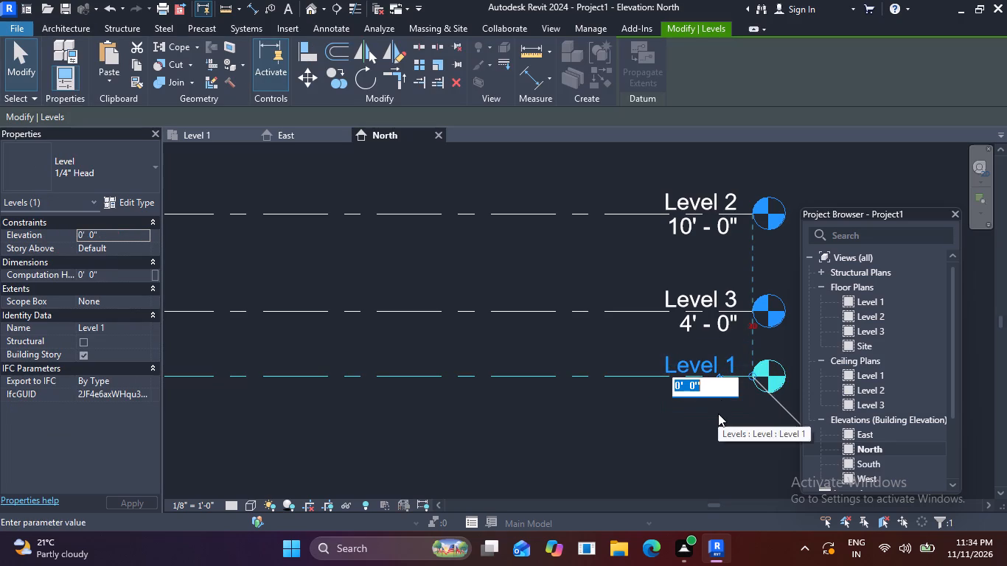
{"action": "key", "text": "2"}
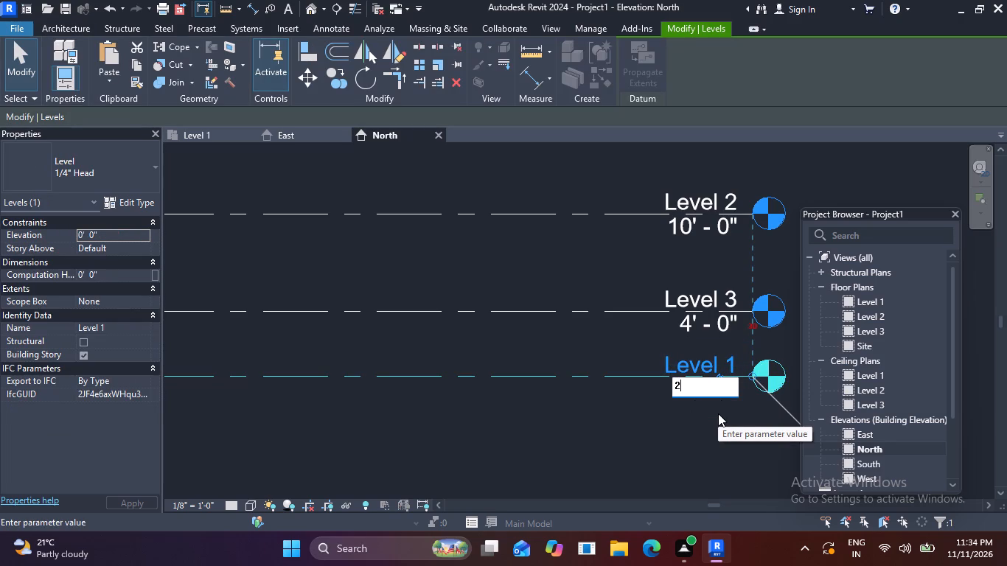
{"action": "key", "text": "apostrophe"}
{"action": "key", "text": "Return"}
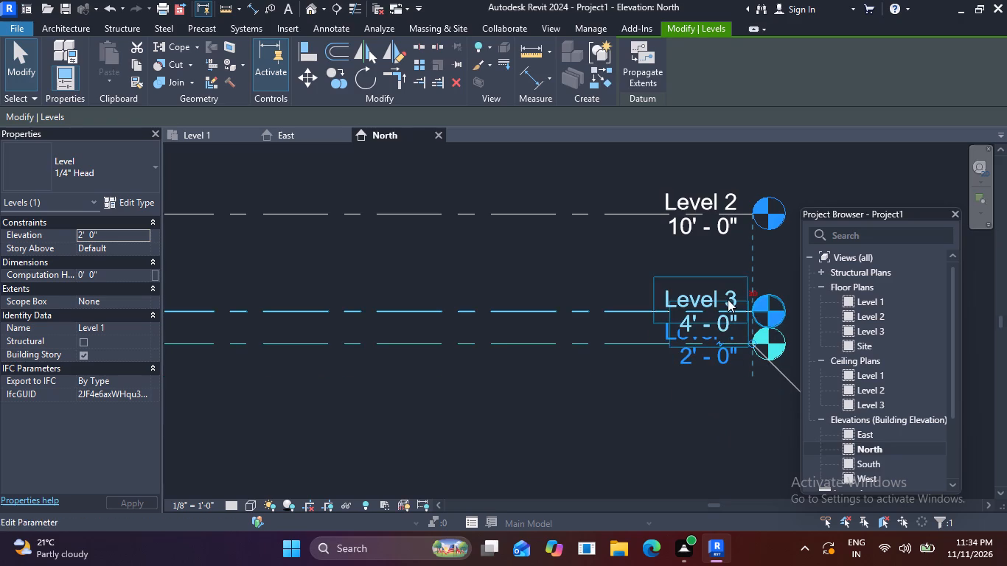
Set the elevation of Level 3, the middle level line, to 6'.
{"action": "left_click", "coordinate": [725, 323]}
{"action": "left_click", "coordinate": [725, 323]}
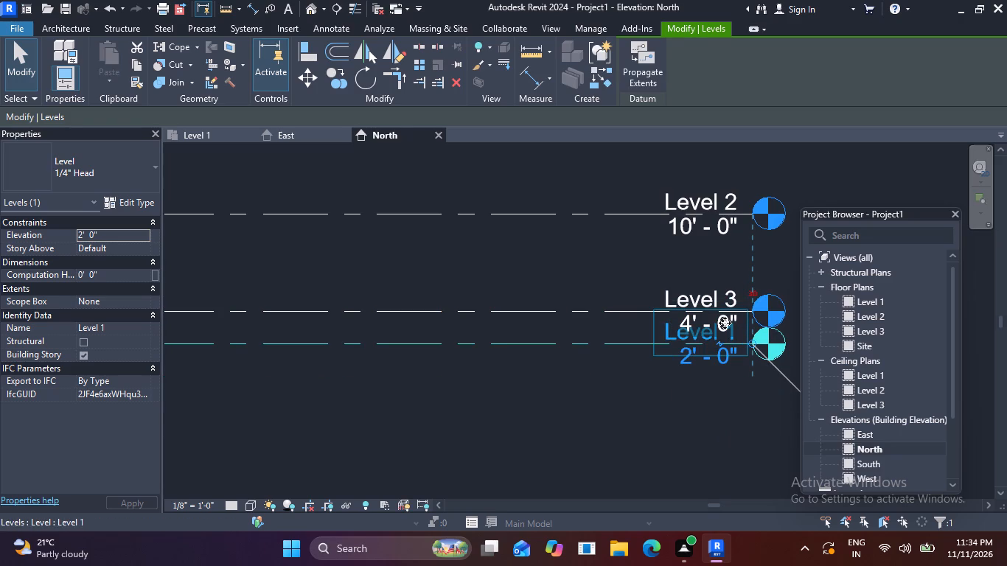
{"action": "double_click", "coordinate": [725, 323]}
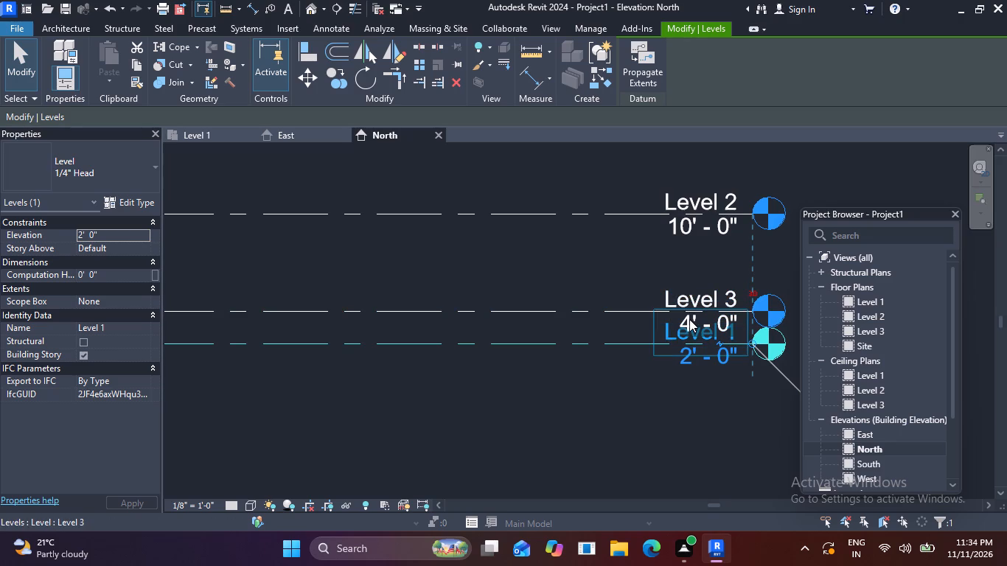
{"action": "left_click", "coordinate": [689, 319]}
{"action": "left_click", "coordinate": [689, 319]}
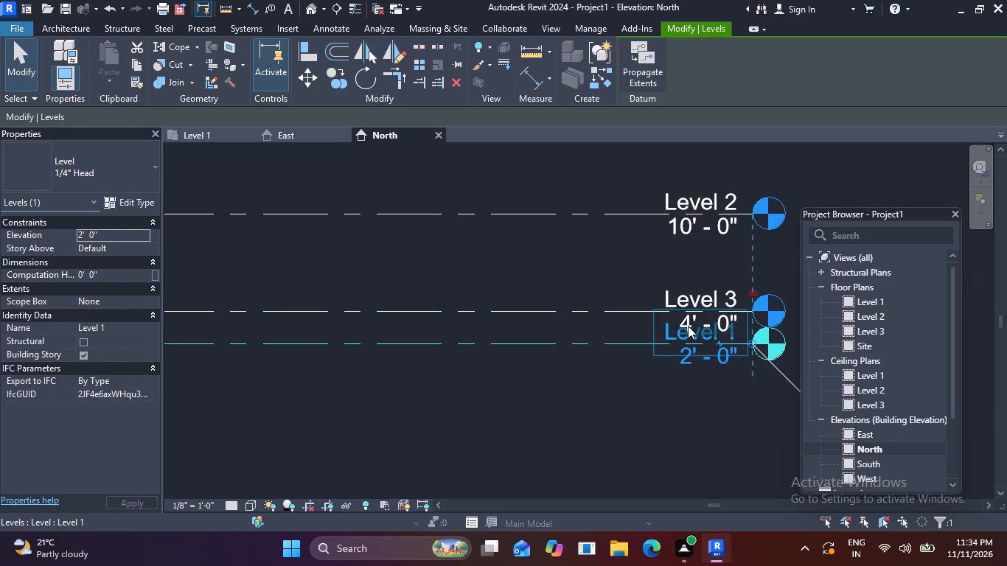
{"action": "key", "text": "Escape"}
{"action": "key", "text": "Escape"}
{"action": "double_click", "coordinate": [690, 324]}
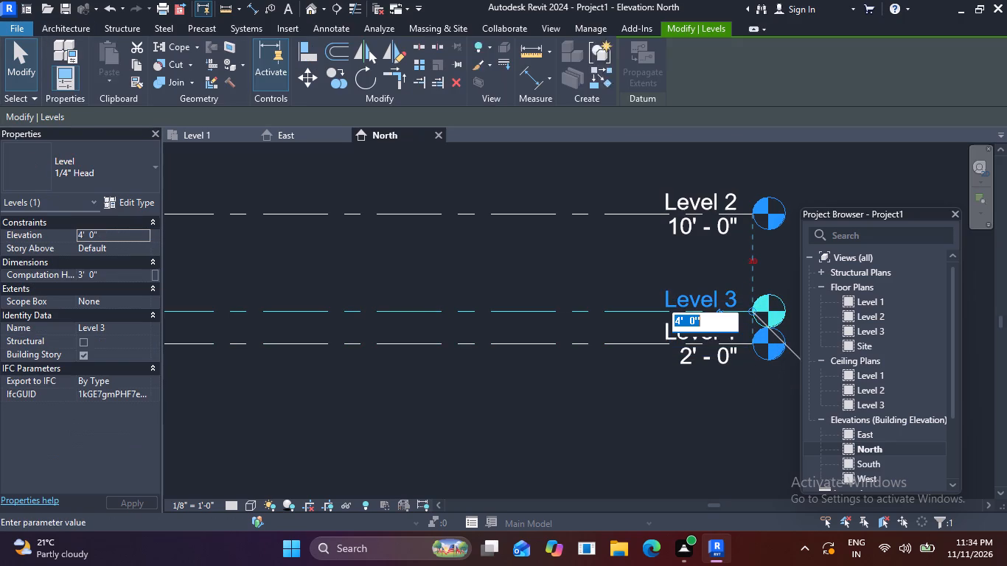
{"action": "key", "text": "BackSpace"}
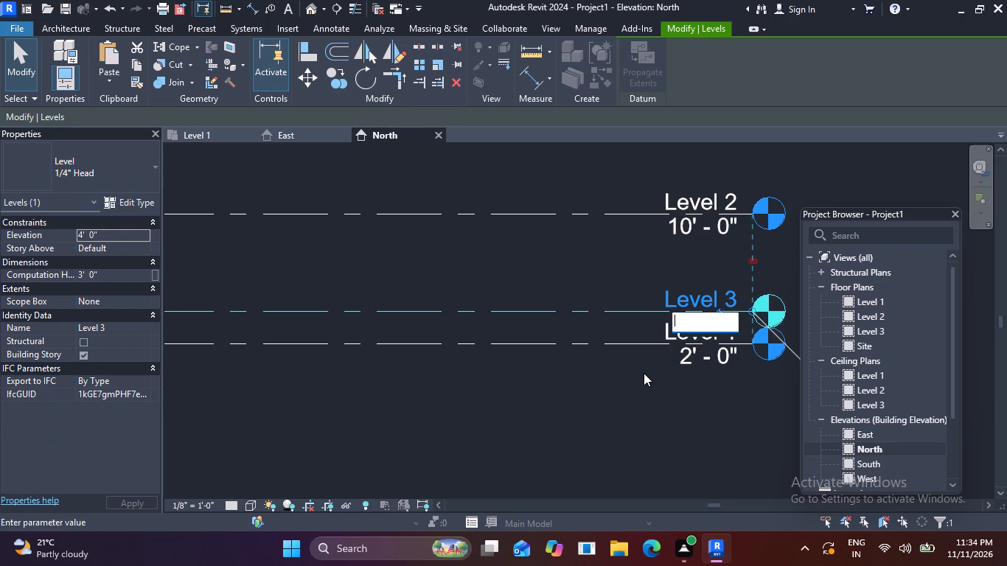
{"action": "type", "text": "6'"}
{"action": "key", "text": "Return"}
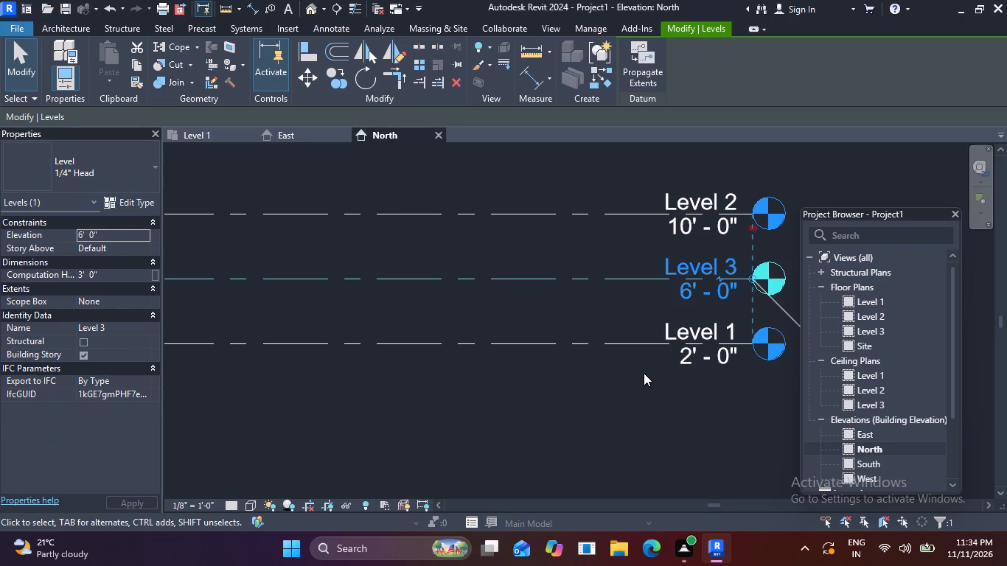
{"action": "key", "text": "Escape"}
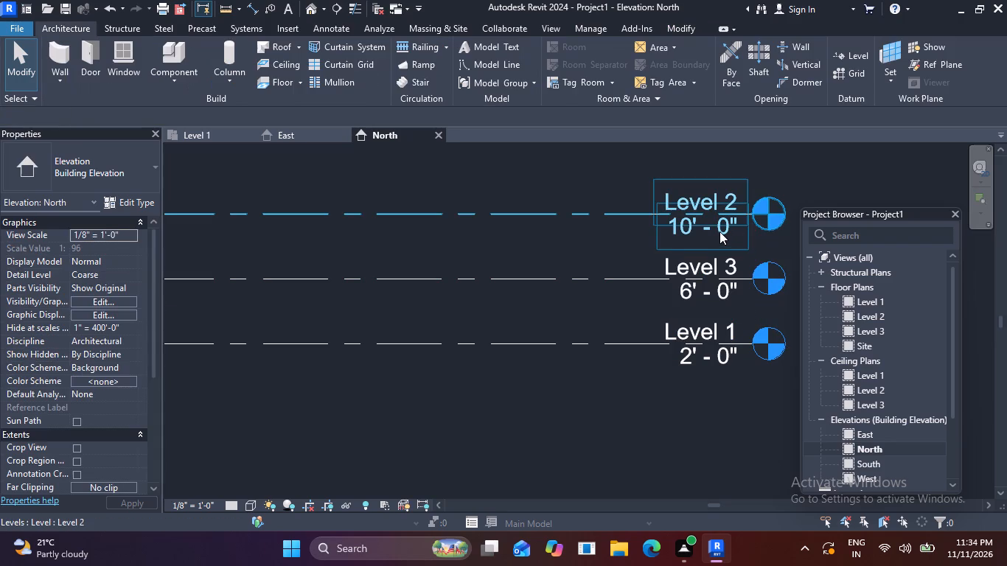
Set the elevation of Level 2 to 12'.
{"action": "double_click", "coordinate": [719, 231]}
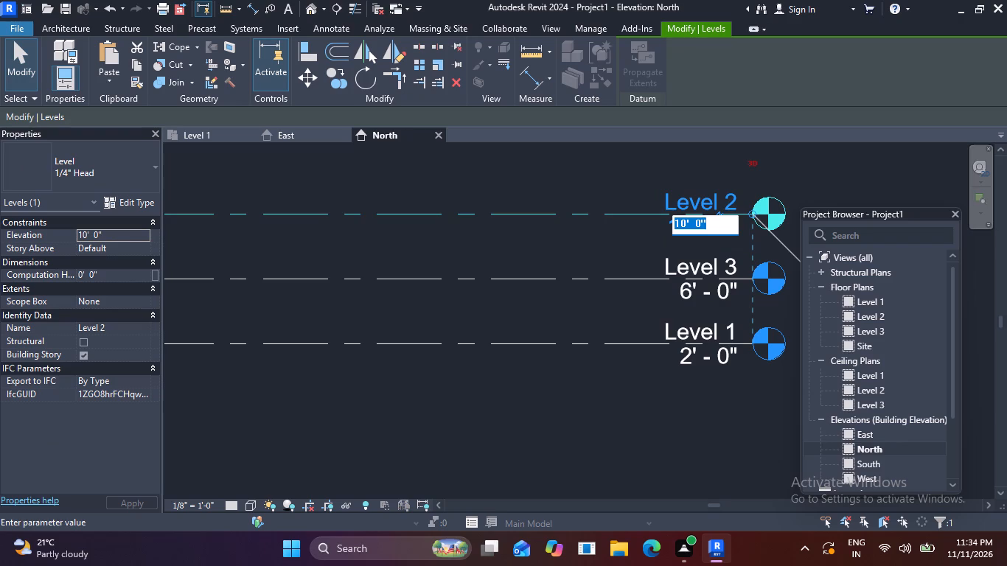
{"action": "key", "text": "BackSpace"}
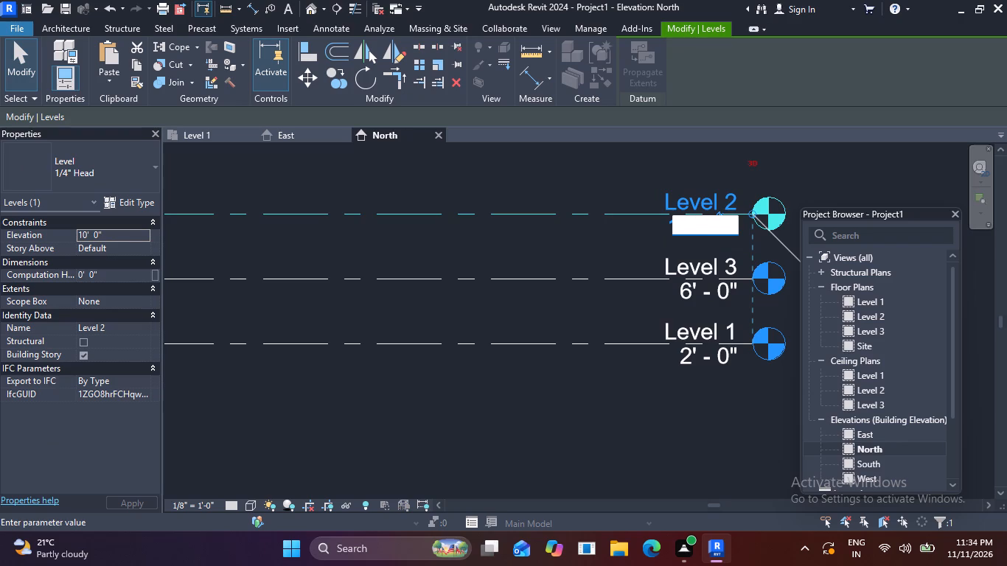
{"action": "type", "text": "12'"}
{"action": "key", "text": "Return"}
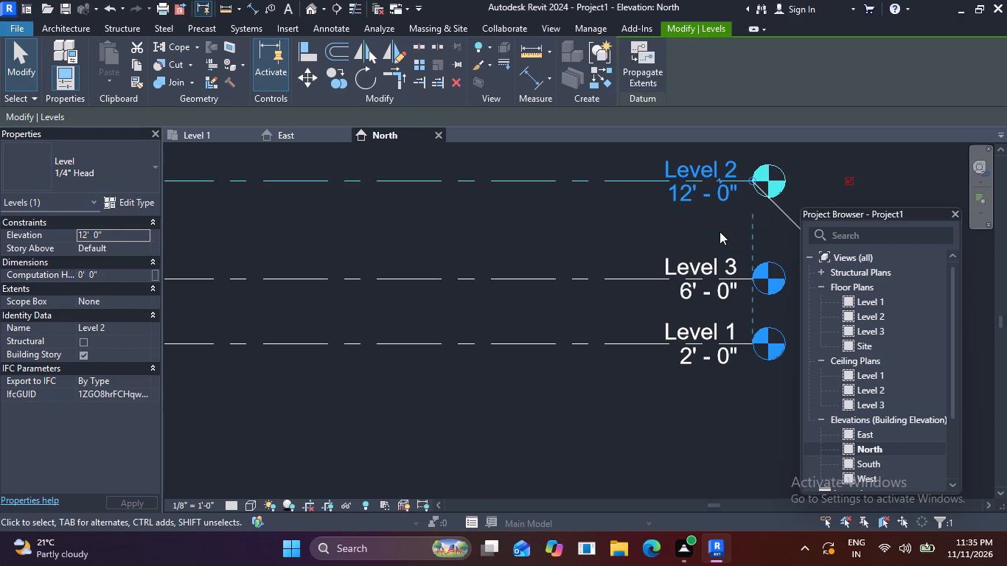
{"action": "key", "text": "Escape"}
Start placing another level line below Level 1, near the free ends of the level lines without heads.
{"action": "scroll", "coordinate": [568, 309], "scroll_direction": "down", "scroll_amount": 4}
{"action": "middle_click_drag", "start_coordinate": [576, 338], "coordinate": [902, 273]}
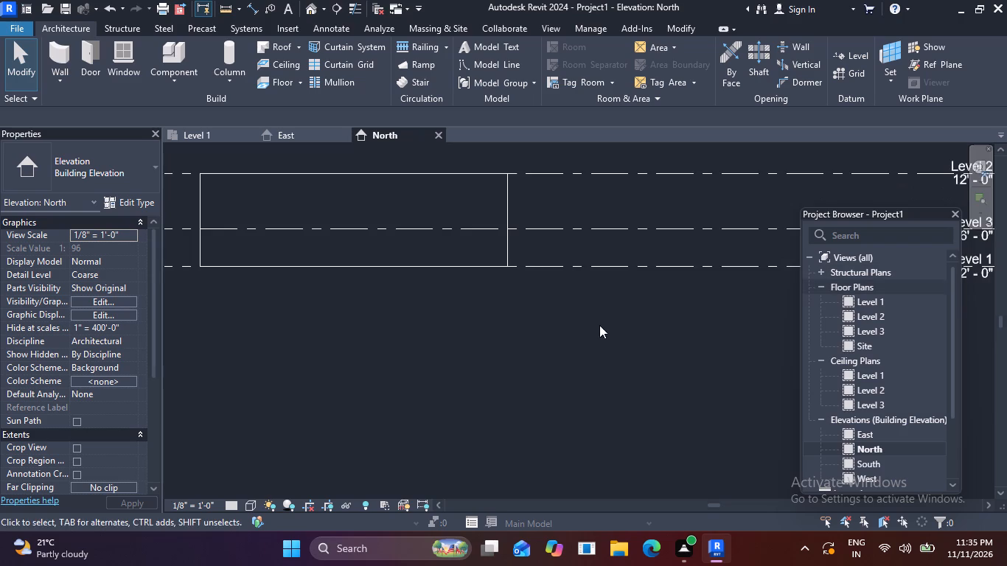
{"action": "scroll", "coordinate": [597, 332], "scroll_direction": "down", "scroll_amount": 2}
{"action": "middle_click_drag", "start_coordinate": [608, 343], "coordinate": [899, 288]}
{"action": "middle_click_drag", "start_coordinate": [394, 302], "coordinate": [868, 311]}
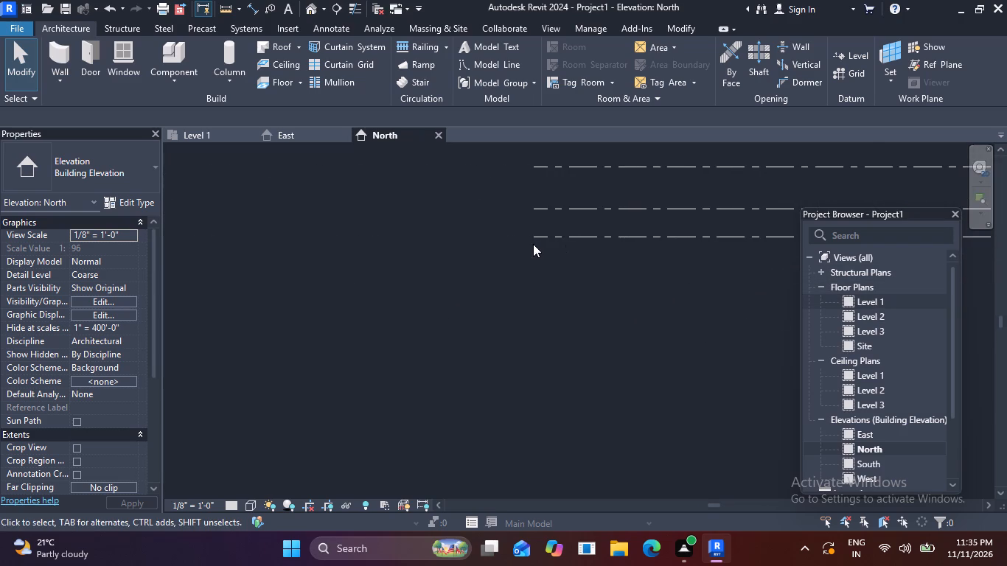
{"action": "scroll", "coordinate": [538, 231], "scroll_direction": "up", "scroll_amount": 4}
{"action": "middle_click_drag", "start_coordinate": [560, 228], "coordinate": [439, 303]}
{"action": "scroll", "coordinate": [439, 306], "scroll_direction": "up", "scroll_amount": 2}
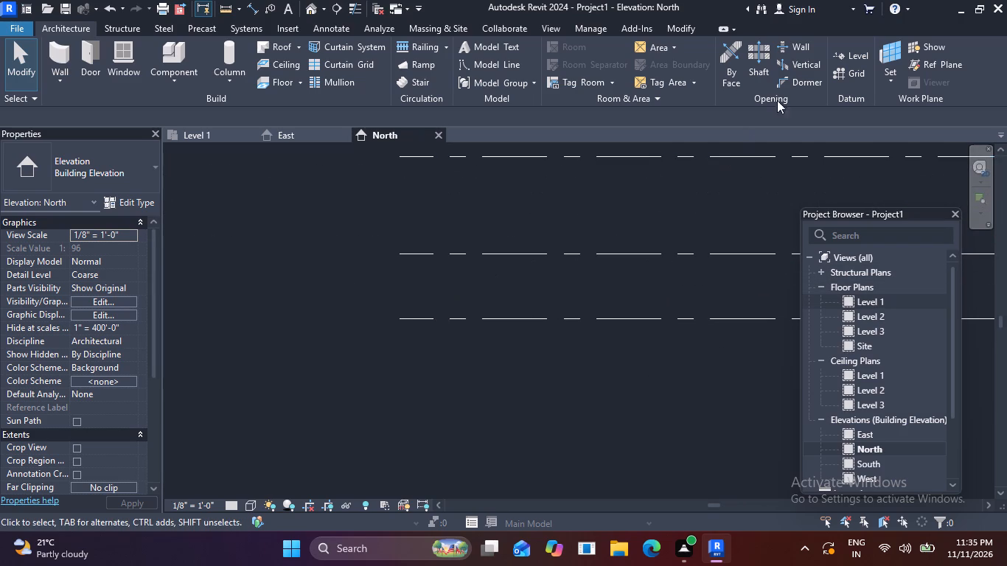
{"action": "left_click", "coordinate": [855, 57]}
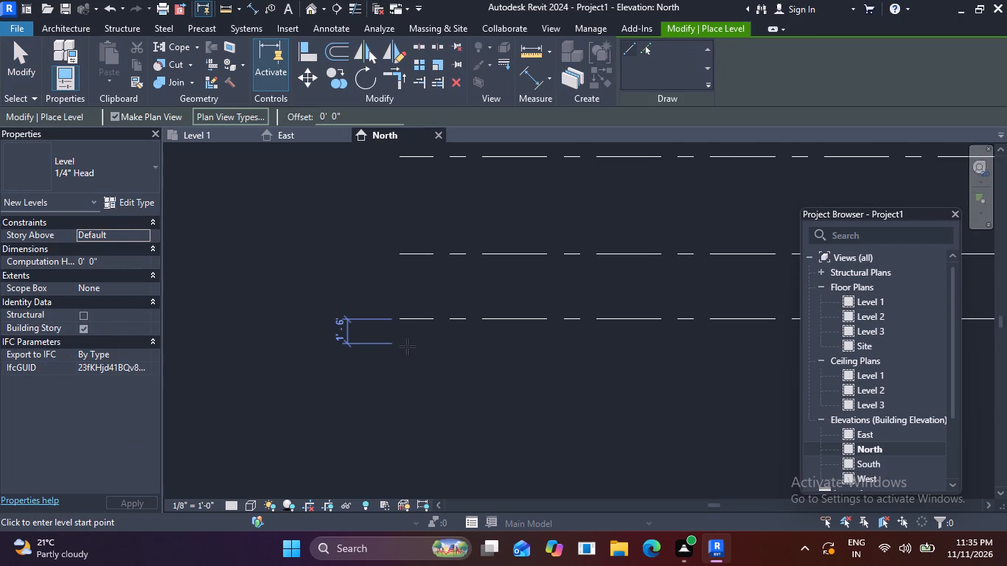
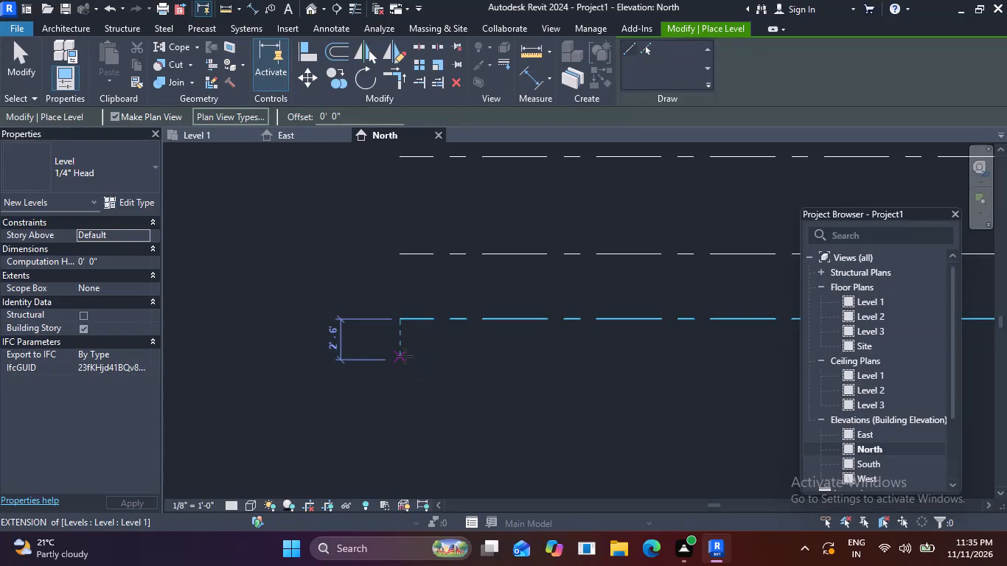
Draw the level line at elevation 0'-0" below Level 1, ending it in line with the other level heads.
{"action": "left_click", "coordinate": [403, 353]}
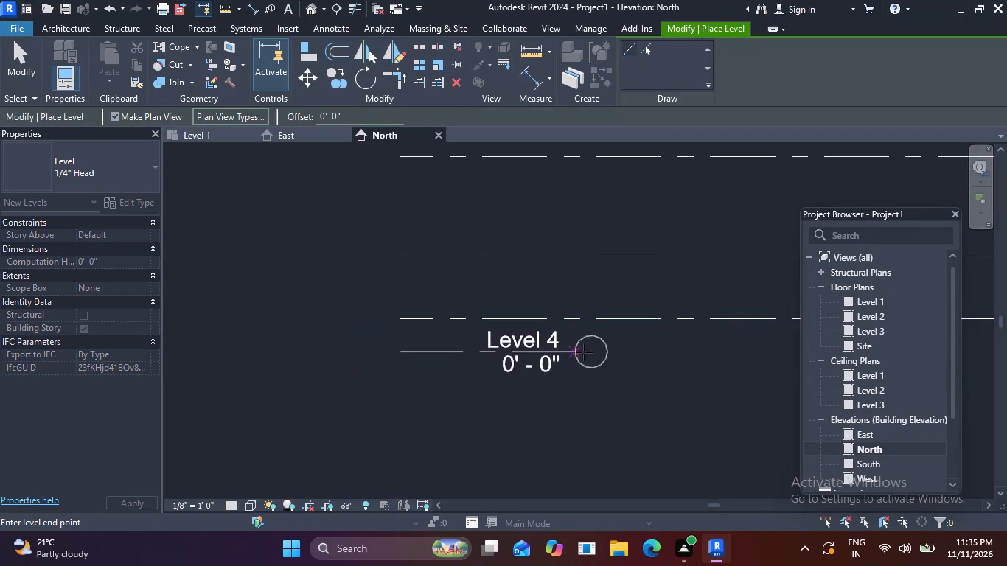
{"action": "scroll", "coordinate": [633, 352], "scroll_direction": "down", "scroll_amount": 2}
{"action": "middle_click_drag", "start_coordinate": [633, 352], "coordinate": [304, 360]}
{"action": "middle_click_drag", "start_coordinate": [686, 363], "coordinate": [213, 365]}
{"action": "scroll", "coordinate": [205, 365], "scroll_direction": "down", "scroll_amount": 1}
{"action": "middle_click_drag", "start_coordinate": [613, 363], "coordinate": [500, 363]}
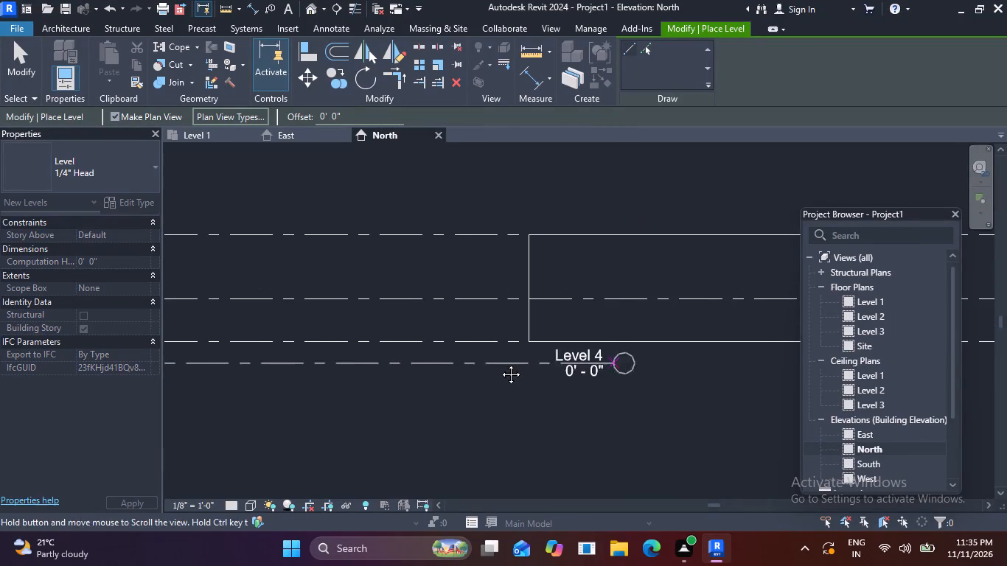
{"action": "middle_click_drag", "start_coordinate": [500, 363], "coordinate": [185, 357]}
{"action": "middle_click_drag", "start_coordinate": [598, 360], "coordinate": [235, 365]}
{"action": "scroll", "coordinate": [622, 366], "scroll_direction": "up", "scroll_amount": 2}
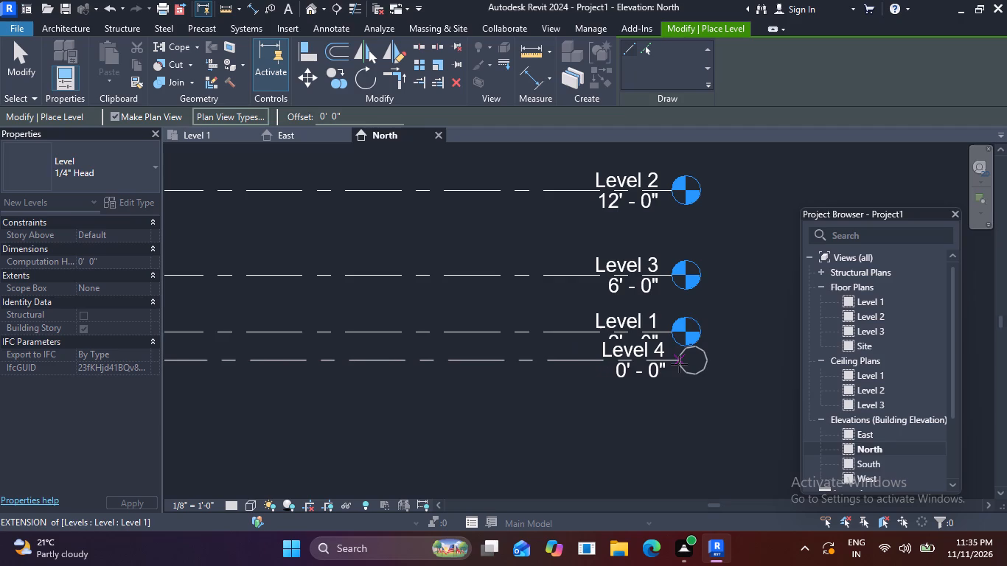
{"action": "left_click", "coordinate": [675, 365]}
{"action": "key", "text": "Escape"}
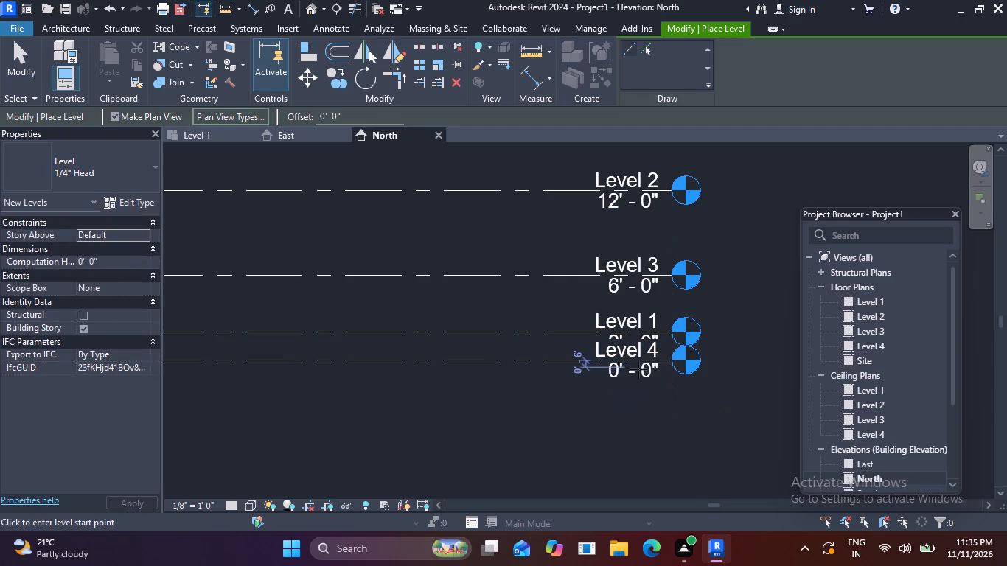
{"action": "key", "text": "Escape"}
{"action": "key", "text": "Escape"}
Add an elbow to the new bottom level line so its head is offset clear of Level 1's label.
{"action": "left_click", "coordinate": [645, 360]}
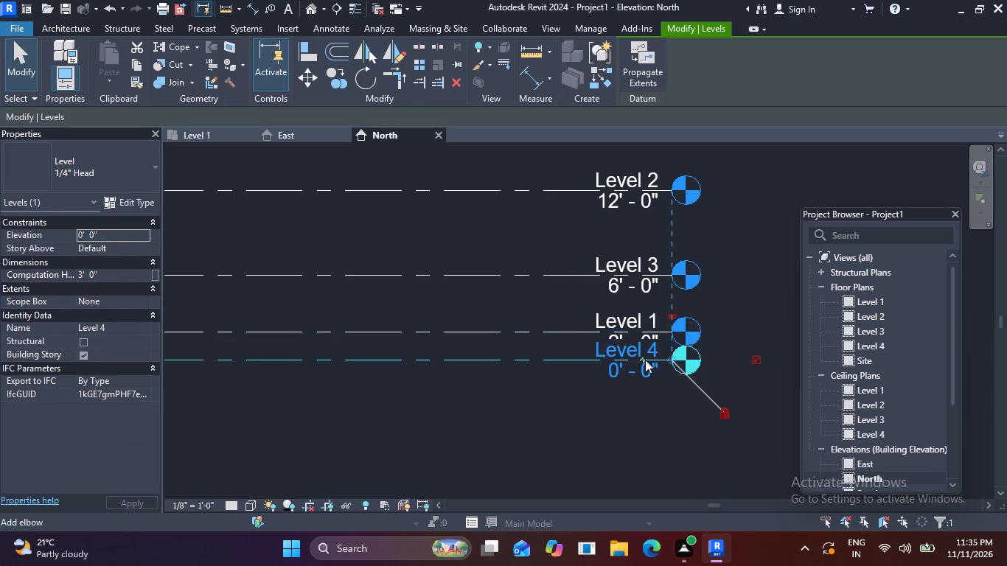
{"action": "left_click", "coordinate": [641, 361]}
{"action": "scroll", "coordinate": [621, 394], "scroll_direction": "up", "scroll_amount": 3}
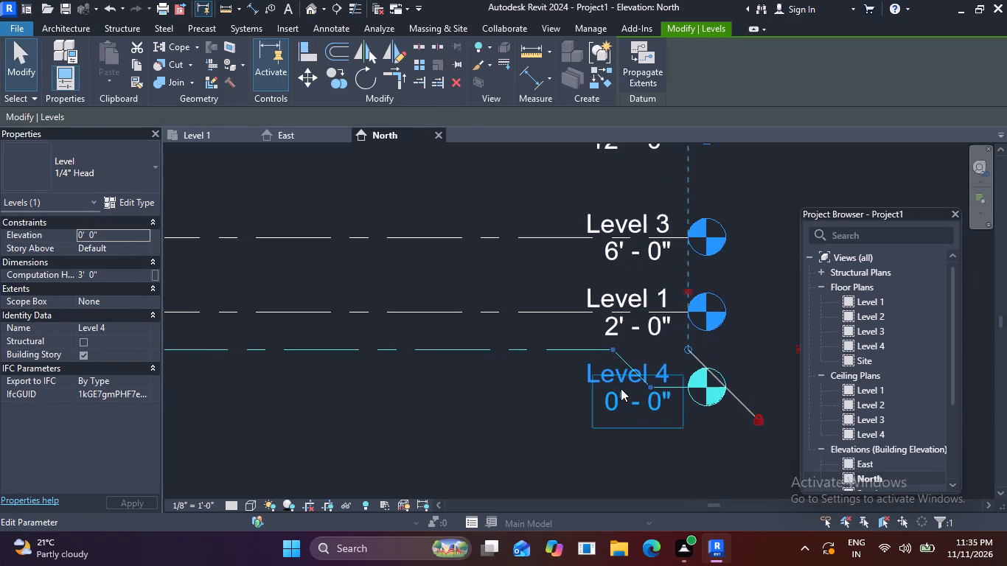
{"action": "key", "text": "Escape"}
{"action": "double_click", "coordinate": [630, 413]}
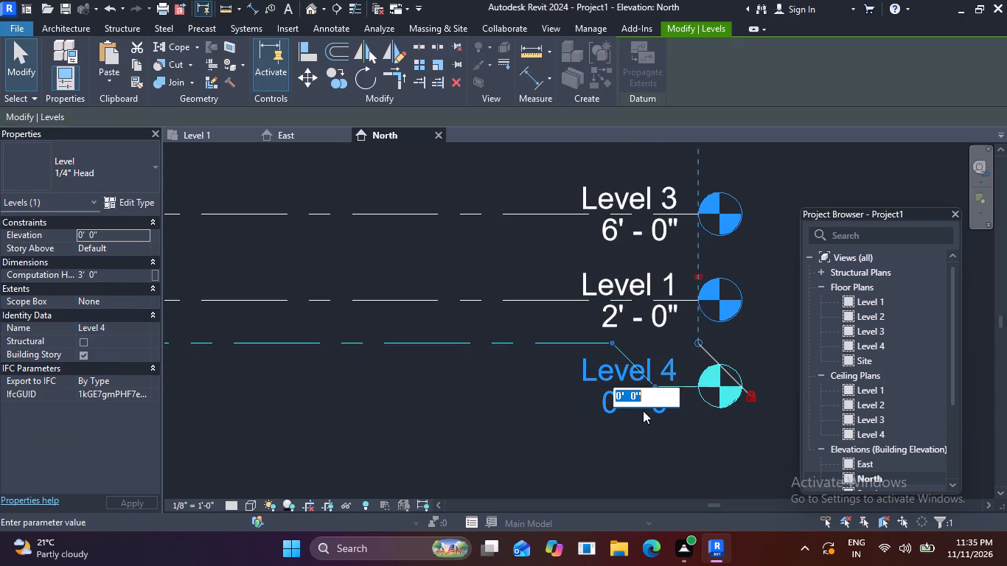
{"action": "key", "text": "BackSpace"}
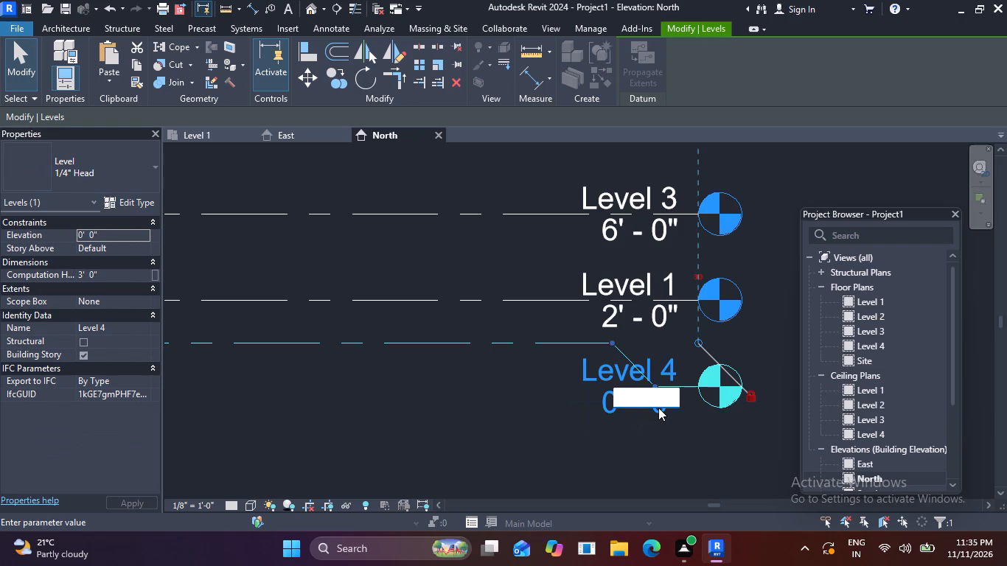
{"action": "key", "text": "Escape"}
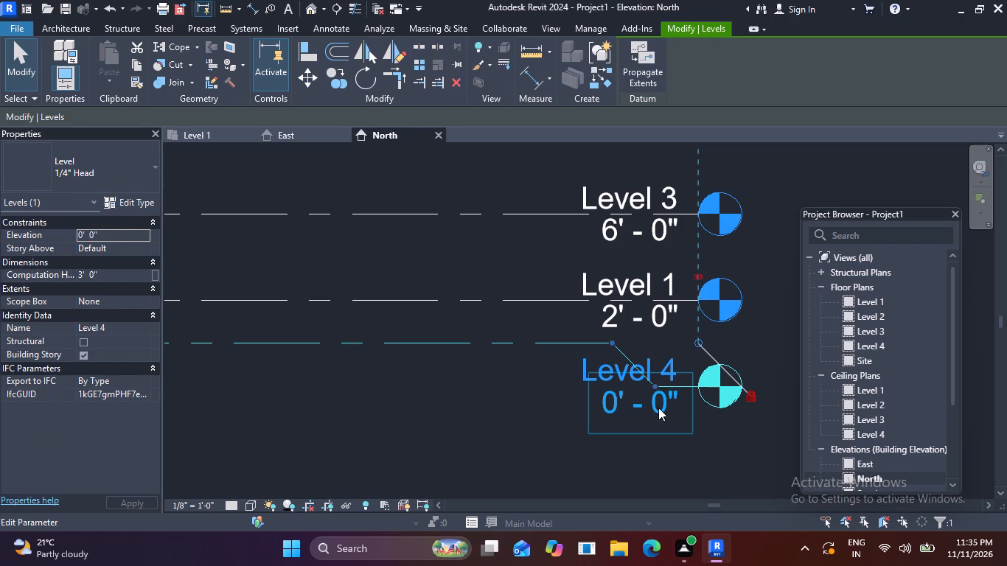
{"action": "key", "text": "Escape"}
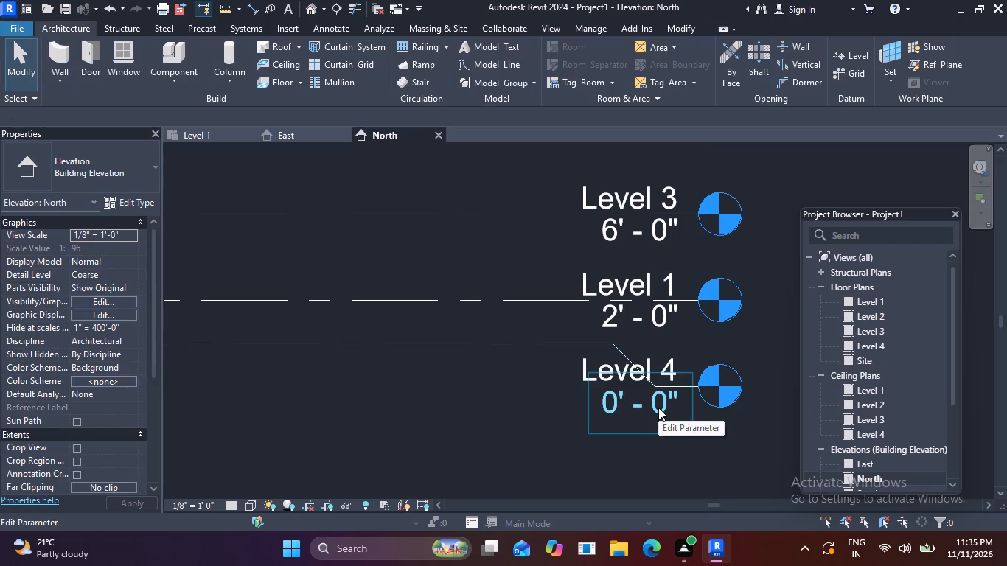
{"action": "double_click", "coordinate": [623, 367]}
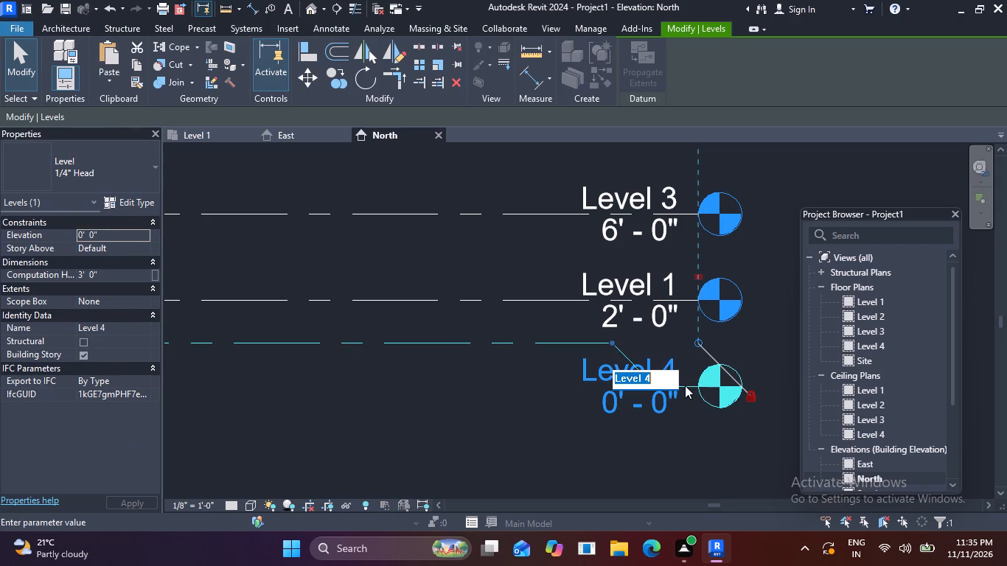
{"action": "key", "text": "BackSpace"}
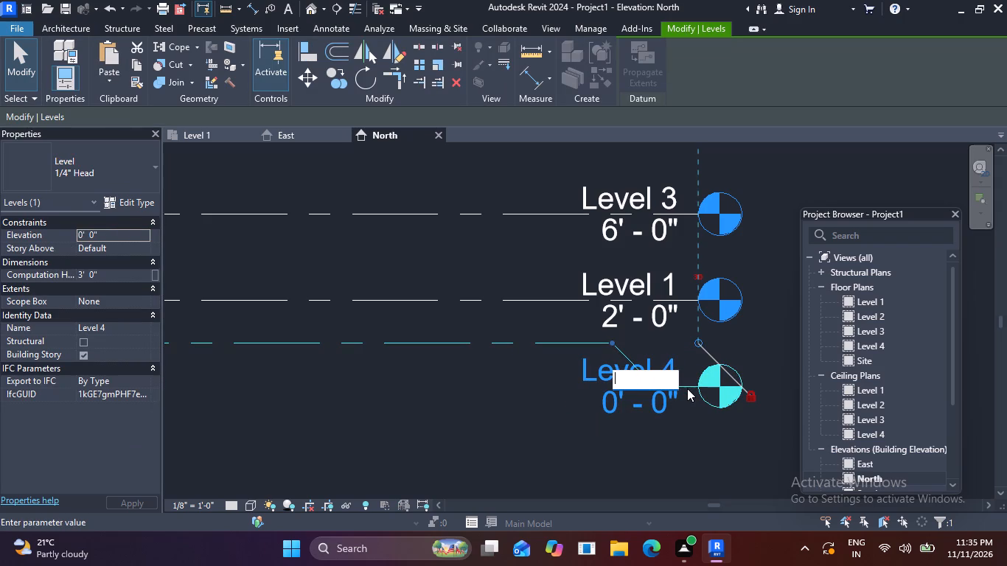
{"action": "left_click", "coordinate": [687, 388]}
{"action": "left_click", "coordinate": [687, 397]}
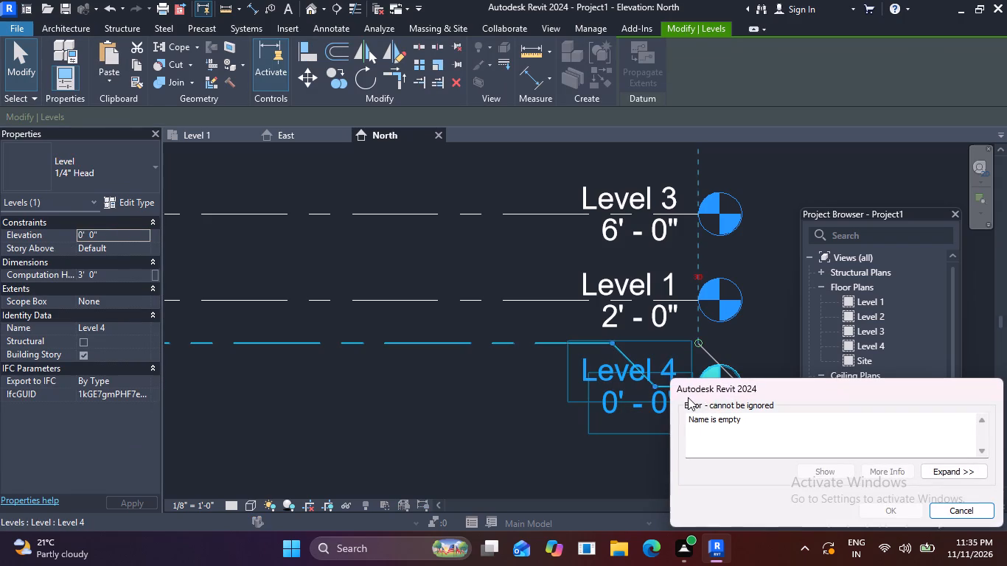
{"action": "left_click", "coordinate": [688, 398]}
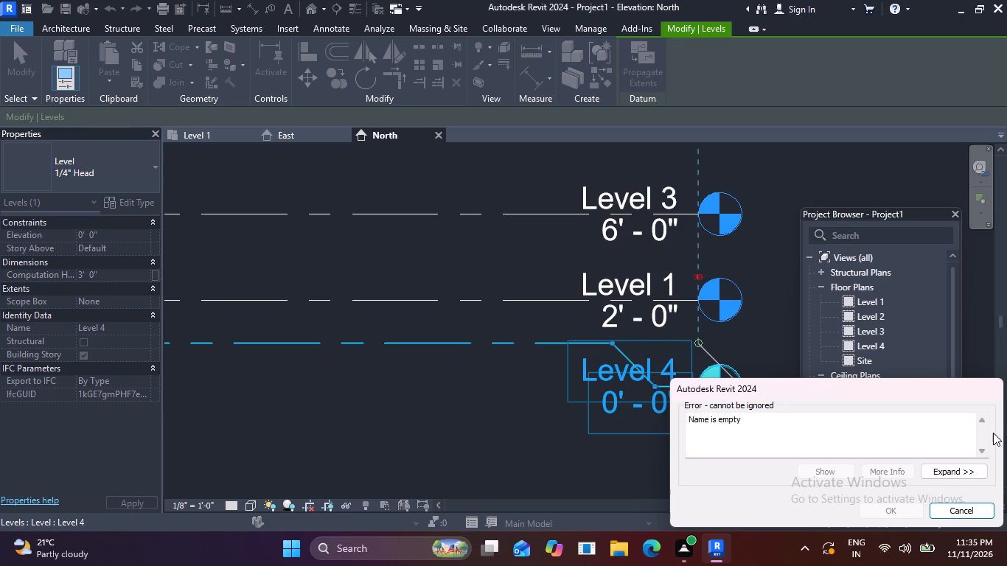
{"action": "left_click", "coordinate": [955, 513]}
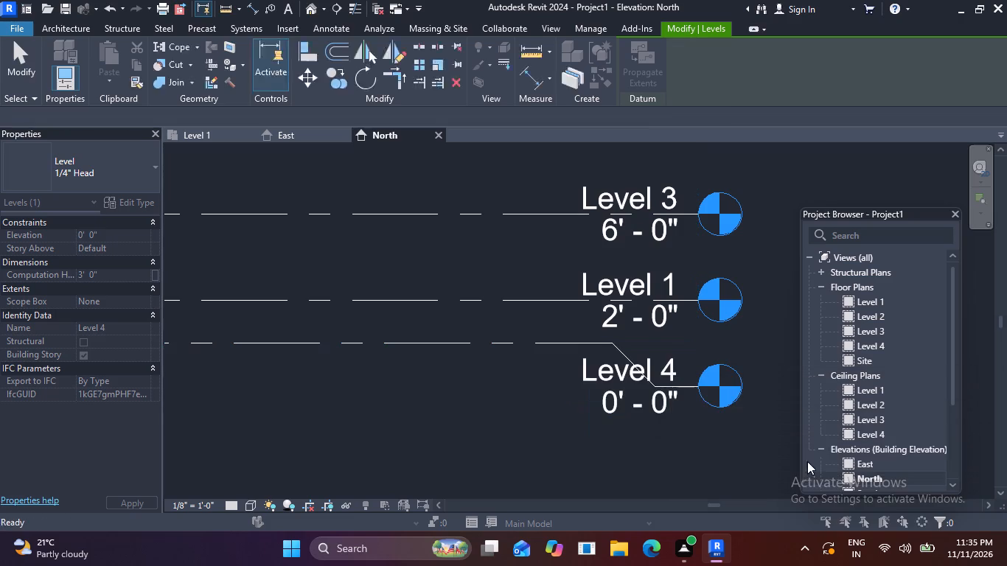
Rename the bottom level, at 0'-0", as FLOOR and rename its corresponding views as well.
{"action": "double_click", "coordinate": [624, 365]}
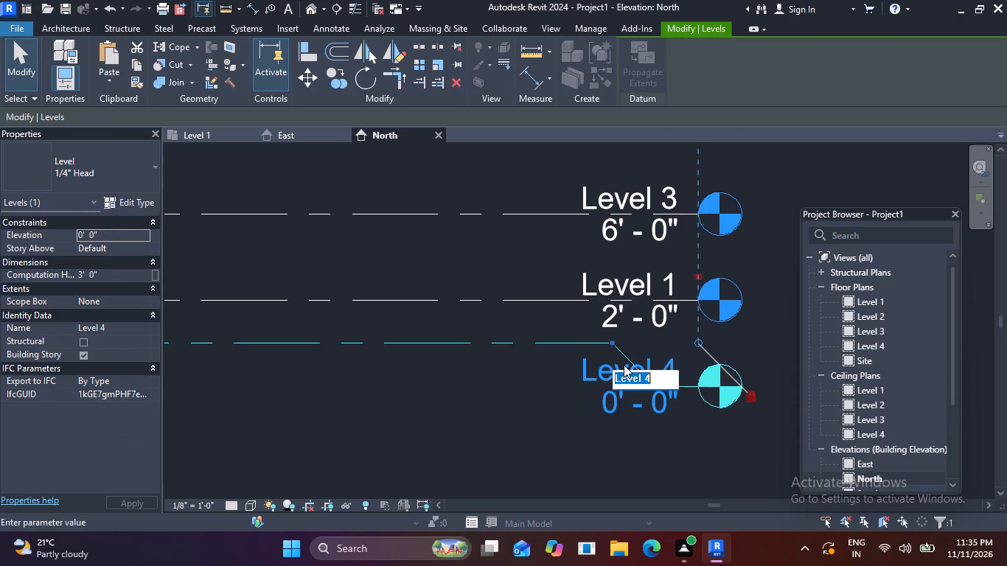
{"action": "key", "text": "BackSpace"}
{"action": "type", "text": "le"}
{"action": "type", "text": "ve"}
{"action": "key", "text": "l"}
{"action": "key", "text": "1"}
{"action": "key", "text": "BackSpace"}
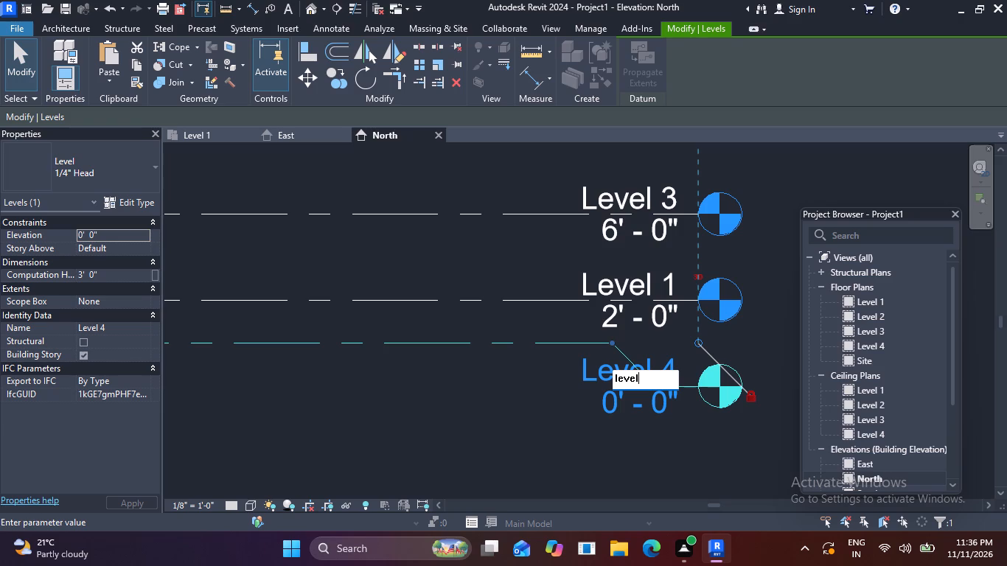
{"action": "key", "text": "BackSpace"}
{"action": "key", "text": "BackSpace"}
{"action": "key", "text": "BackSpace"}
{"action": "key", "text": "BackSpace"}
{"action": "key", "text": "BackSpace"}
{"action": "key", "text": "BackSpace"}
{"action": "left_click", "coordinate": [74, 31]}
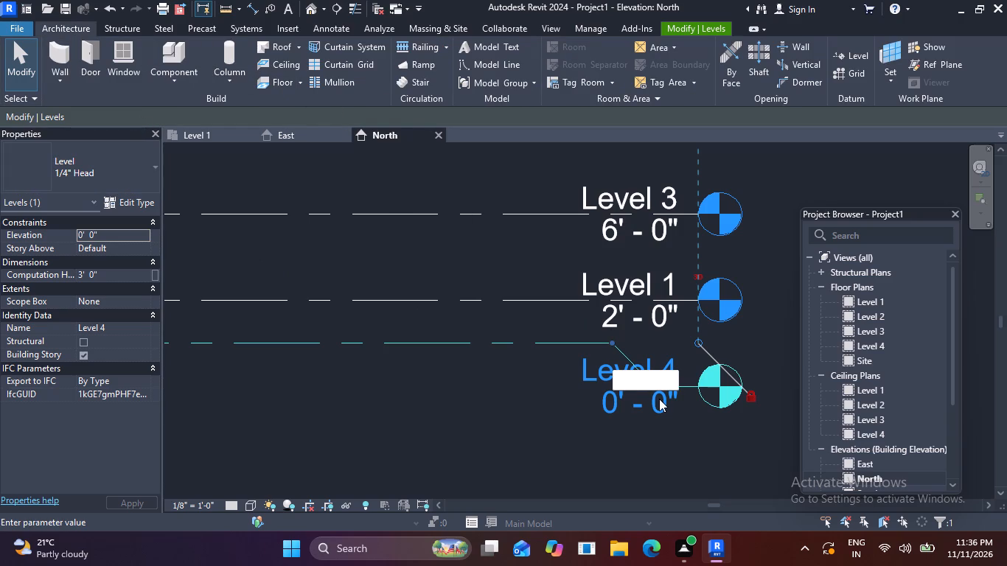
{"action": "type", "text": "floor"}
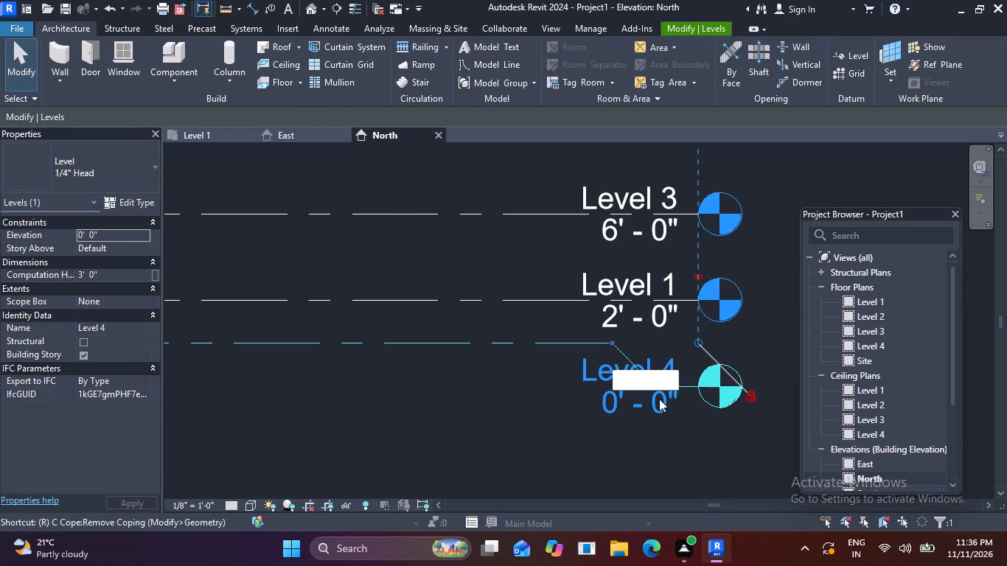
{"action": "left_click", "coordinate": [650, 380]}
{"action": "type", "text": "fl"}
{"action": "type", "text": "oor"}
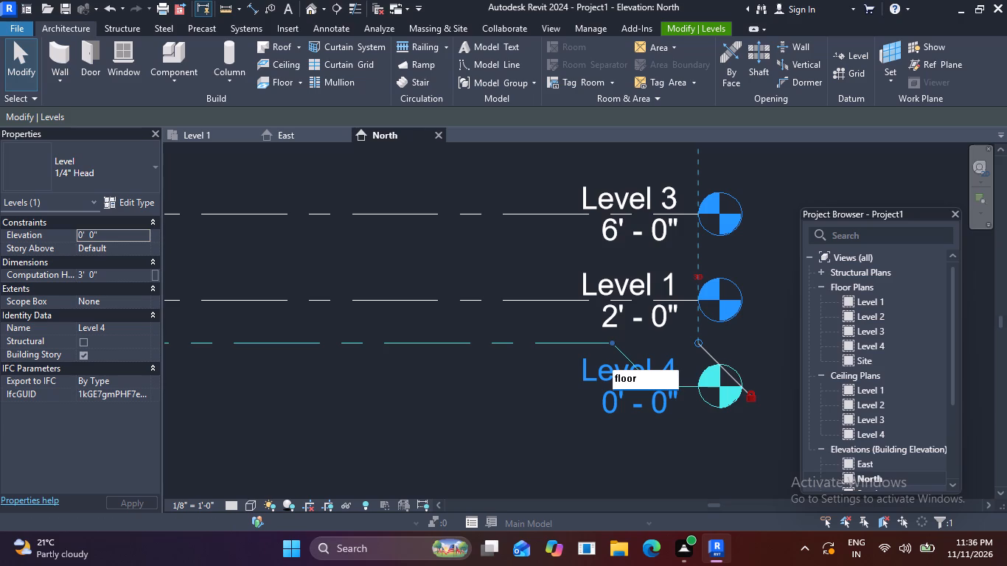
{"action": "key", "text": "BackSpace"}
{"action": "key", "text": "BackSpace"}
{"action": "key", "text": "BackSpace"}
{"action": "key", "text": "BackSpace"}
{"action": "key", "text": "BackSpace"}
{"action": "key", "text": "BackSpace"}
{"action": "key", "text": "BackSpace"}
{"action": "key", "text": "BackSpace"}
{"action": "key", "text": "BackSpace"}
{"action": "key", "text": "BackSpace"}
{"action": "key", "text": "BackSpace"}
{"action": "key", "text": "BackSpace"}
{"action": "key", "text": "BackSpace"}
{"action": "type", "text": "FL"}
{"action": "type", "text": "OOR"}
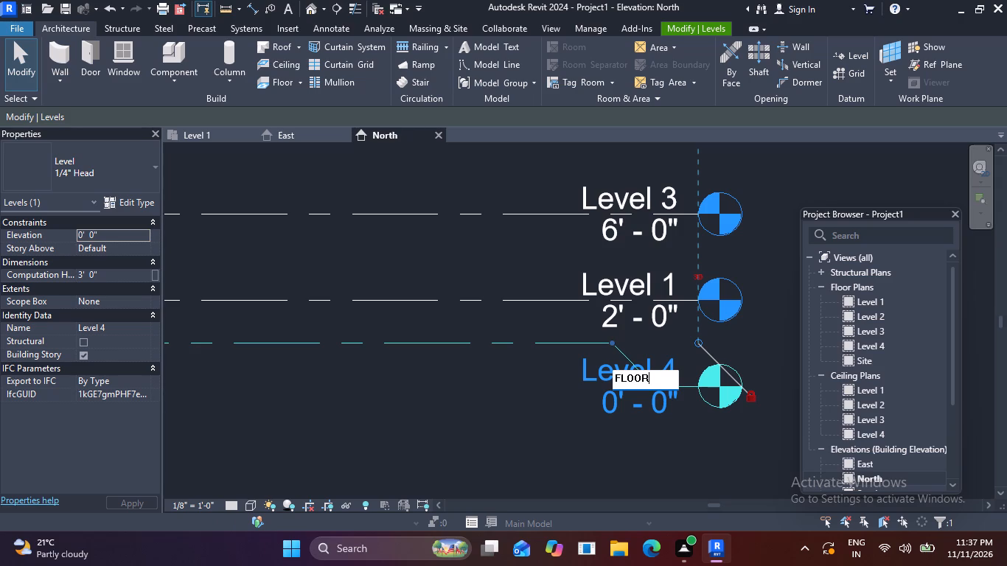
{"action": "left_click", "coordinate": [524, 389]}
{"action": "left_click", "coordinate": [563, 271]}
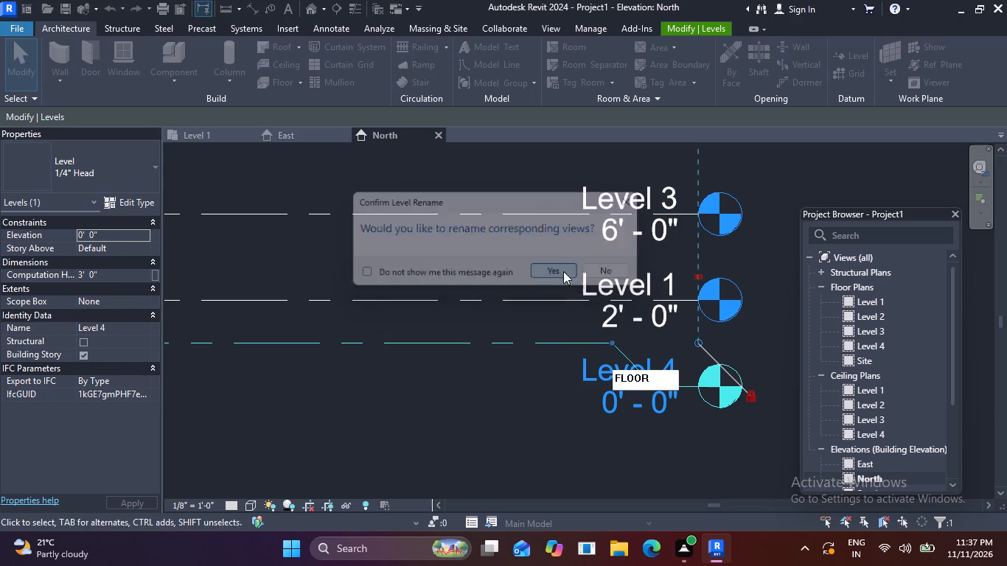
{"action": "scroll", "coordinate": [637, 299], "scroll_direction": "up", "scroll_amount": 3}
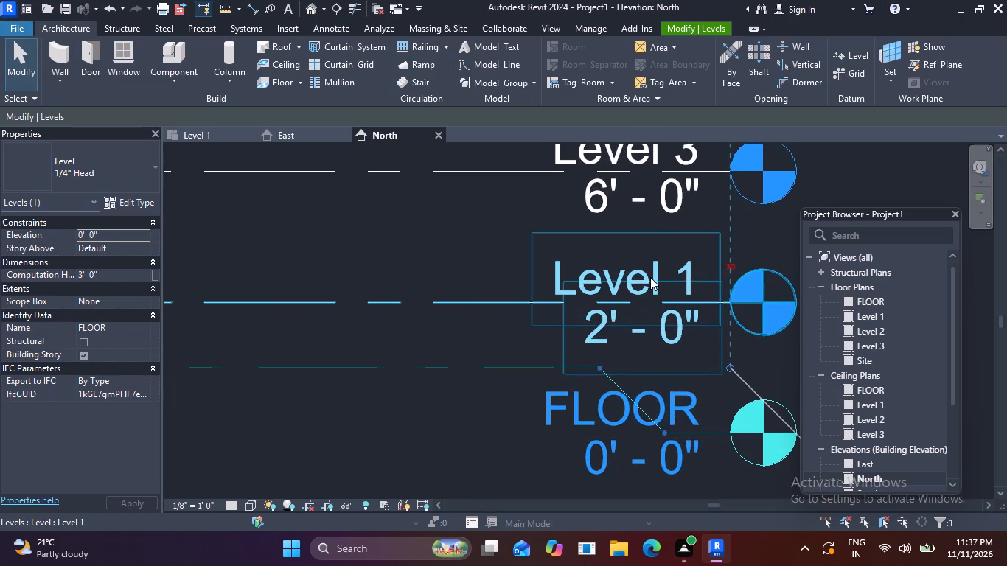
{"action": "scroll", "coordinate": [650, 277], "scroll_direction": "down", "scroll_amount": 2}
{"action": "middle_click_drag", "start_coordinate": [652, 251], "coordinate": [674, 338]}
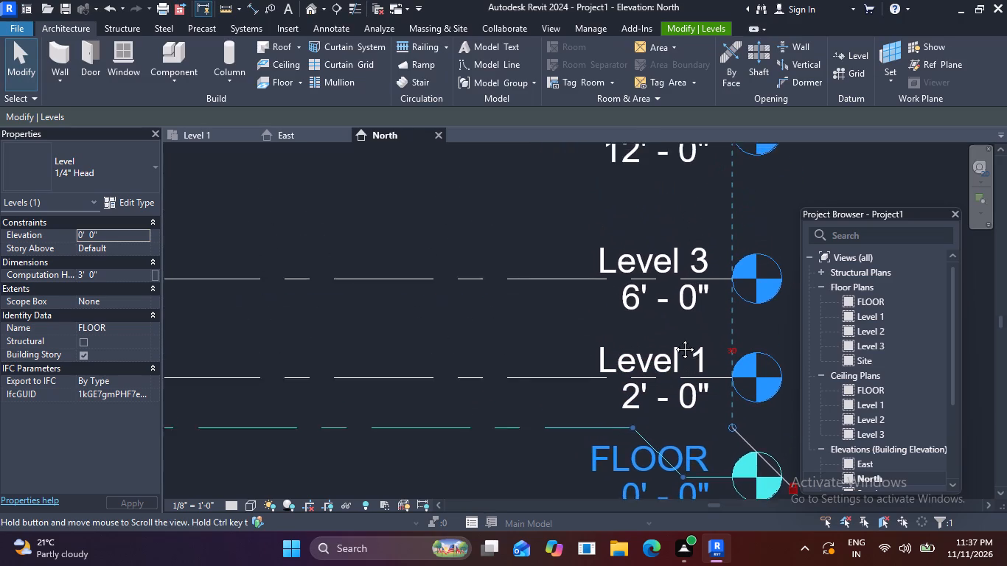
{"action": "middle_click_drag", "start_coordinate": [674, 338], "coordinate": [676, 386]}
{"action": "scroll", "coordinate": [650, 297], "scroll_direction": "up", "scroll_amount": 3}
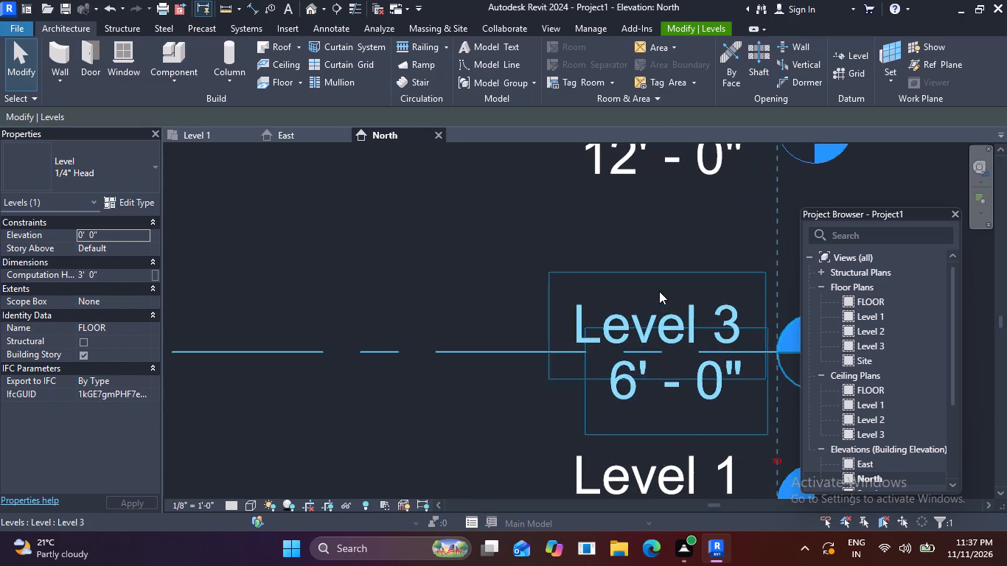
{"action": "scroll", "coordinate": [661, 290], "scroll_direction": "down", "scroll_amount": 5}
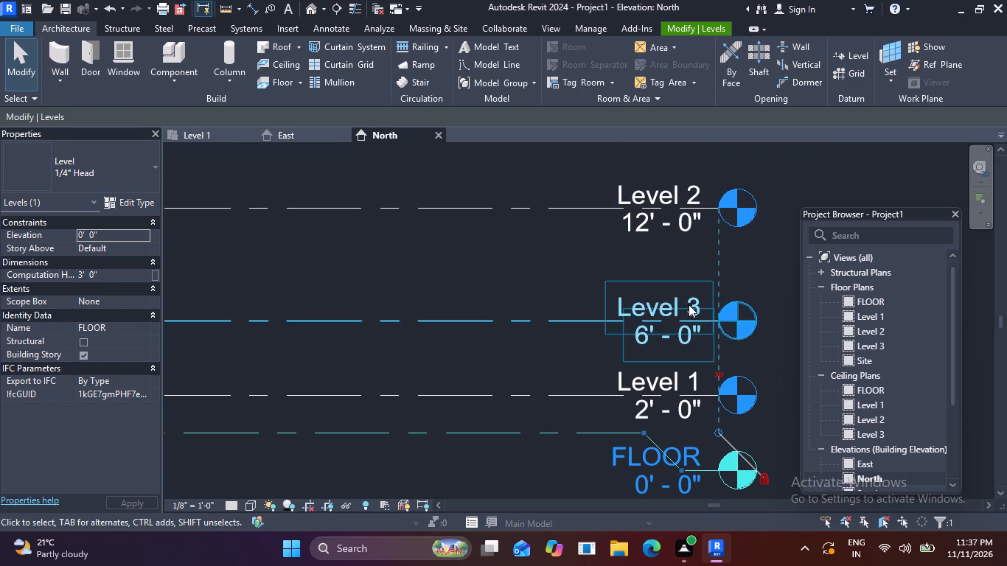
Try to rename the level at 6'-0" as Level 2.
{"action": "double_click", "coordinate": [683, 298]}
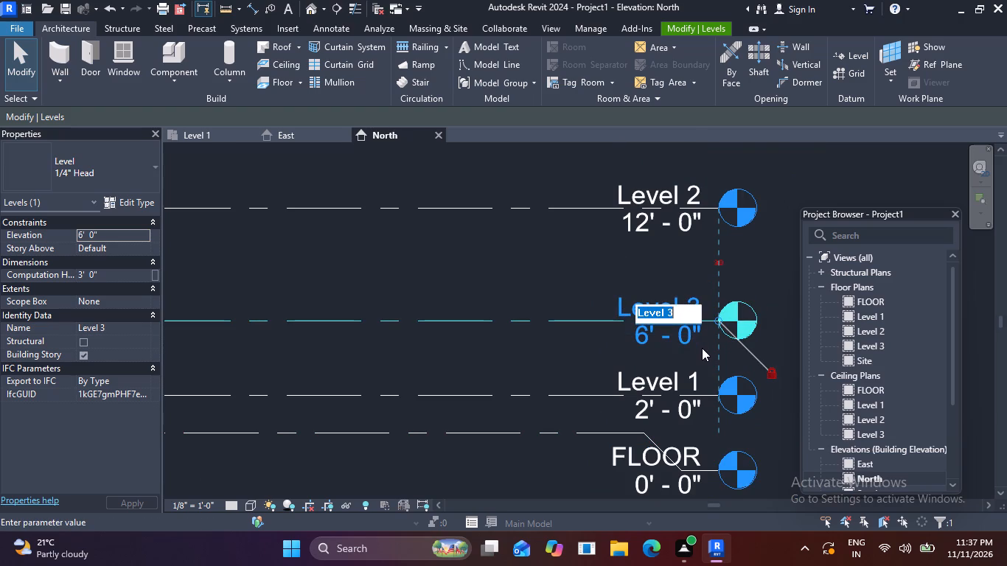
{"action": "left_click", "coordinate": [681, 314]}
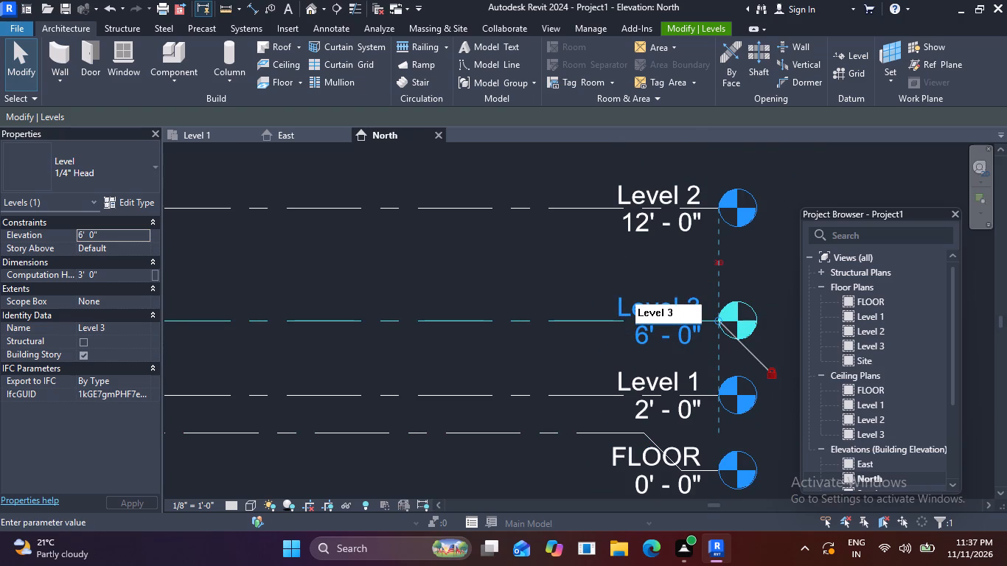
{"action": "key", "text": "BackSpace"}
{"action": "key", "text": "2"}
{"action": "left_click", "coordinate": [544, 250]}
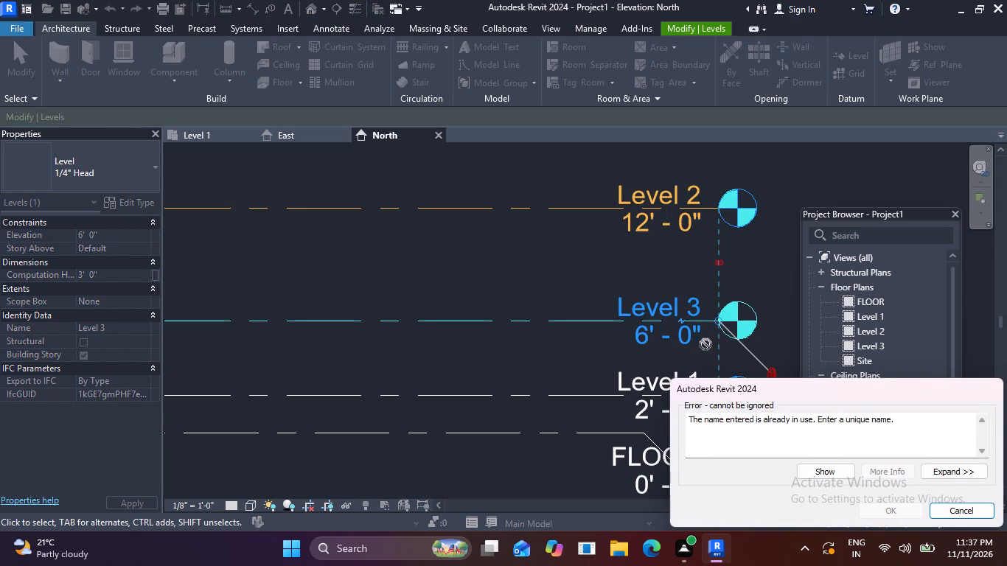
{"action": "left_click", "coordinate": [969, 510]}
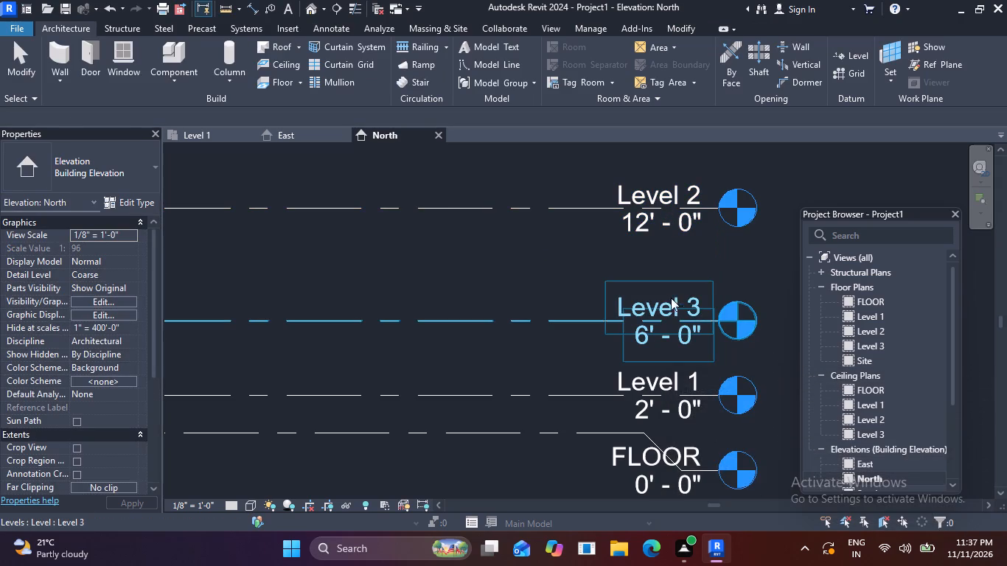
Rename the top level, at 12'-0", as SLAB and rename its corresponding views as well.
{"action": "scroll", "coordinate": [667, 293], "scroll_direction": "down", "scroll_amount": 1}
{"action": "middle_click_drag", "start_coordinate": [675, 297], "coordinate": [687, 376]}
{"action": "scroll", "coordinate": [652, 335], "scroll_direction": "down", "scroll_amount": 4}
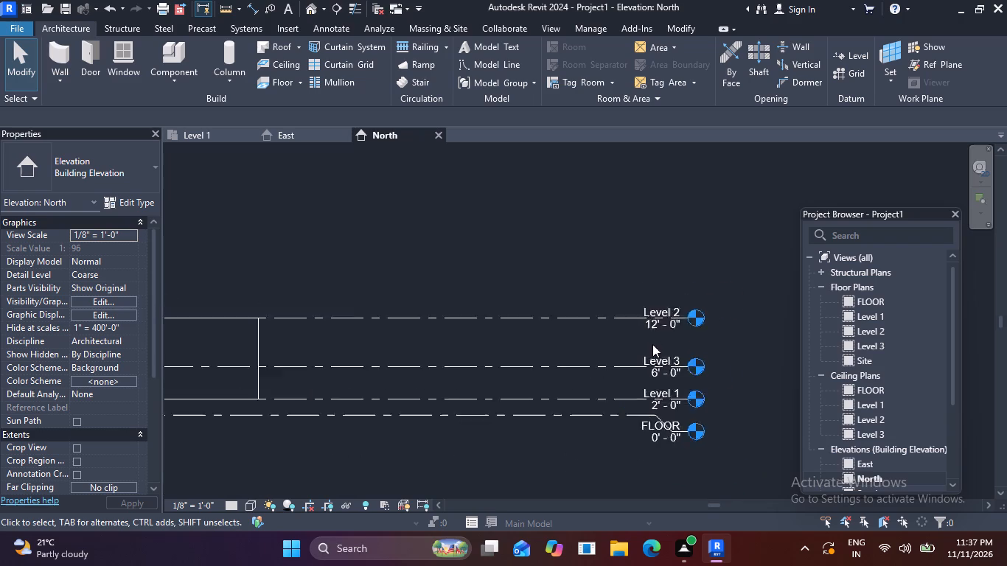
{"action": "scroll", "coordinate": [652, 344], "scroll_direction": "down", "scroll_amount": 2}
{"action": "scroll", "coordinate": [521, 352], "scroll_direction": "down", "scroll_amount": 1}
{"action": "middle_click_drag", "start_coordinate": [521, 352], "coordinate": [601, 369]}
{"action": "scroll", "coordinate": [683, 343], "scroll_direction": "up", "scroll_amount": 4}
{"action": "middle_click_drag", "start_coordinate": [683, 342], "coordinate": [500, 385]}
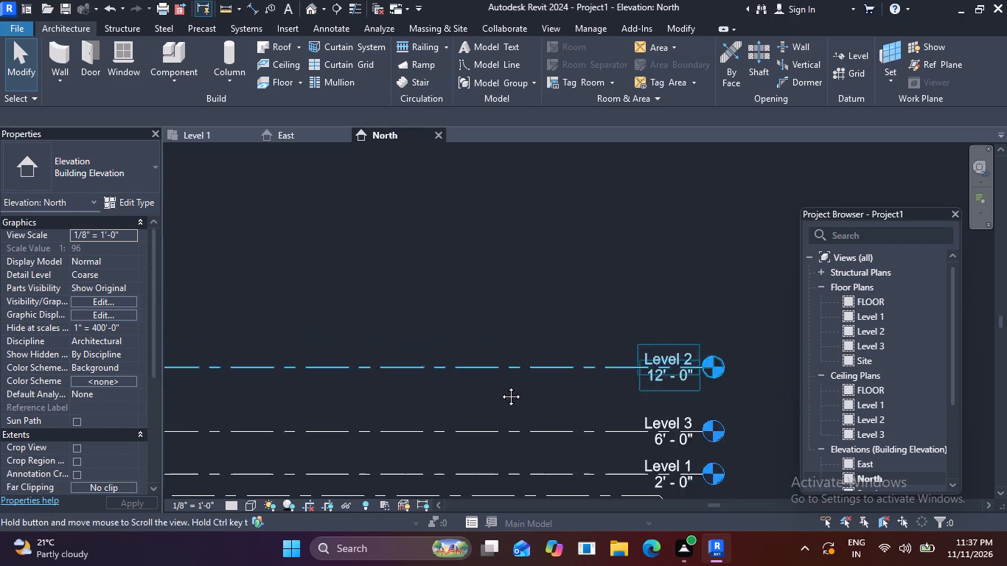
{"action": "middle_click_drag", "start_coordinate": [500, 385], "coordinate": [454, 394]}
{"action": "scroll", "coordinate": [580, 396], "scroll_direction": "up", "scroll_amount": 4}
{"action": "double_click", "coordinate": [529, 376]}
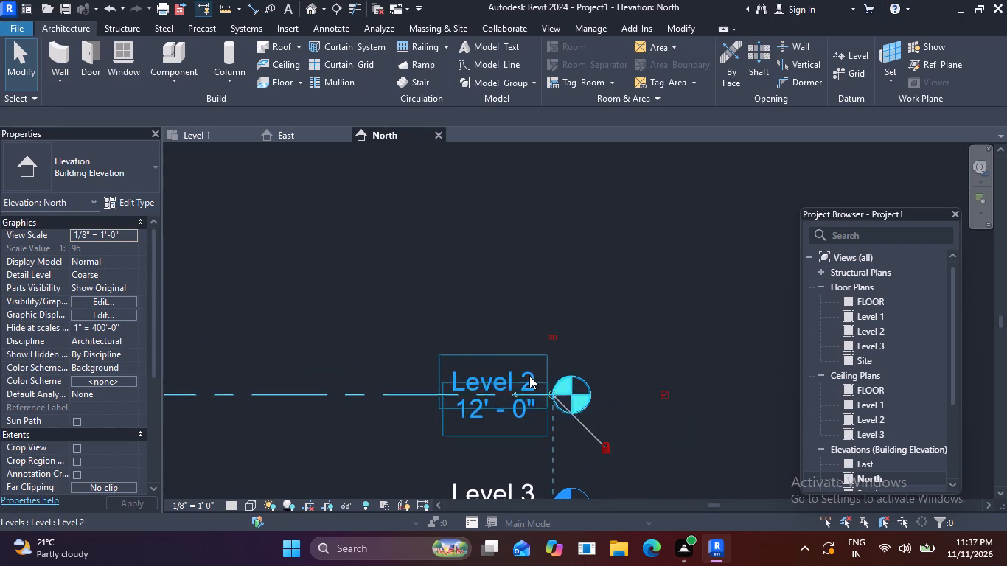
{"action": "key", "text": "BackSpace"}
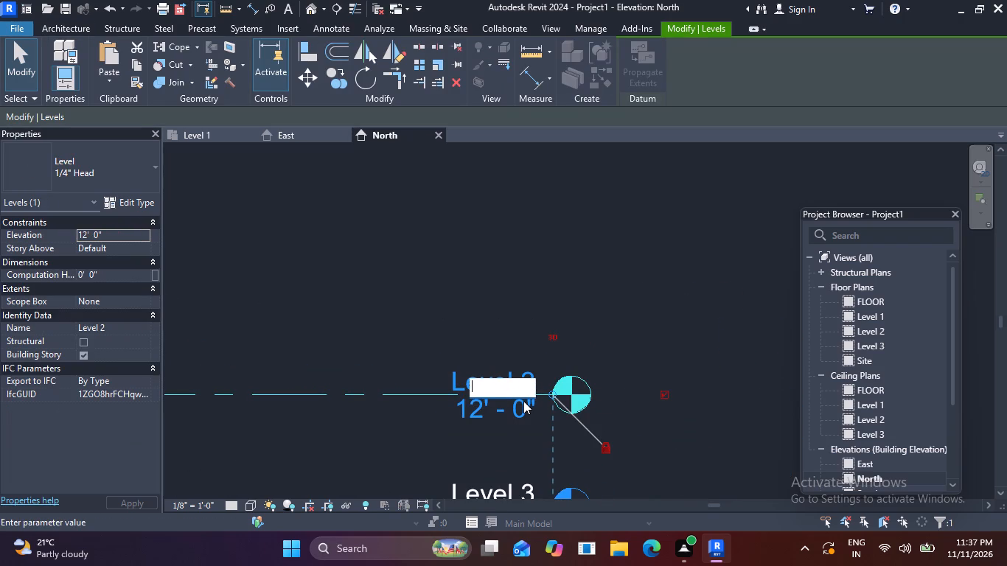
{"action": "type", "text": "SLA"}
{"action": "key", "text": "b"}
{"action": "left_click", "coordinate": [599, 327]}
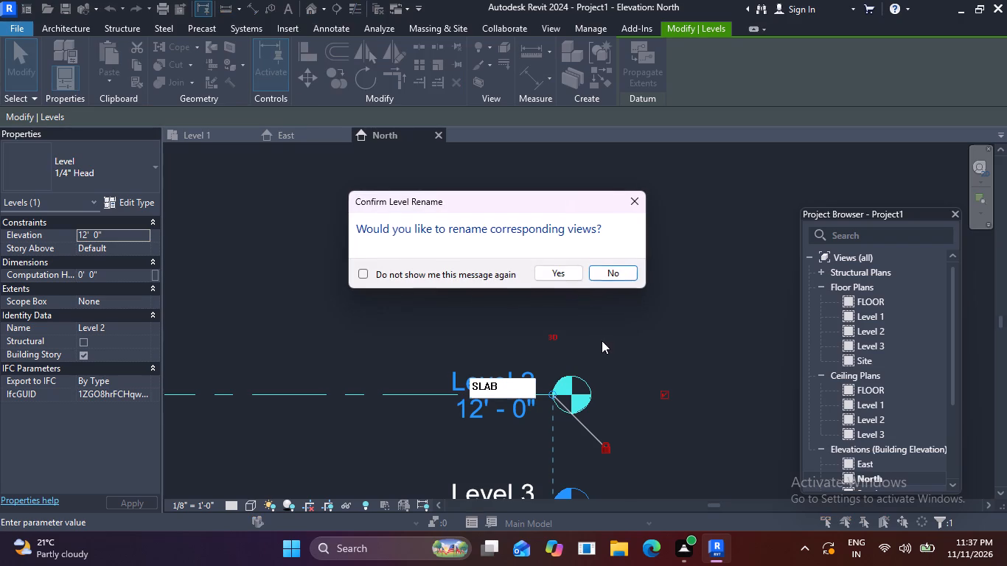
{"action": "scroll", "coordinate": [606, 355], "scroll_direction": "down", "scroll_amount": 1}
{"action": "left_click", "coordinate": [565, 273]}
Rename the level at 6'-0" as Level 2, including its corresponding views, and clear the selection.
{"action": "scroll", "coordinate": [591, 385], "scroll_direction": "down", "scroll_amount": 3}
{"action": "middle_click_drag", "start_coordinate": [570, 384], "coordinate": [564, 349]}
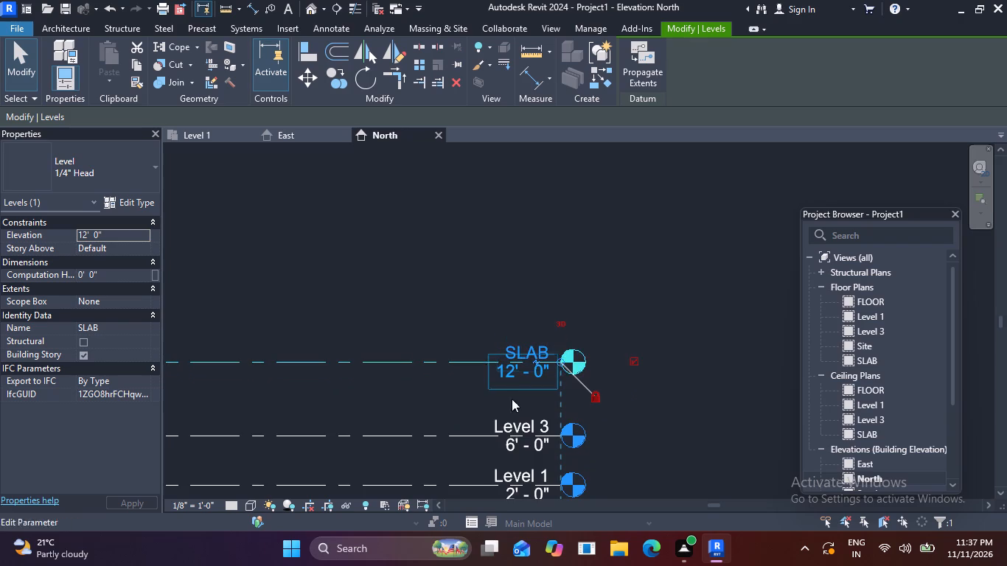
{"action": "scroll", "coordinate": [523, 422], "scroll_direction": "up", "scroll_amount": 2}
{"action": "double_click", "coordinate": [549, 420]}
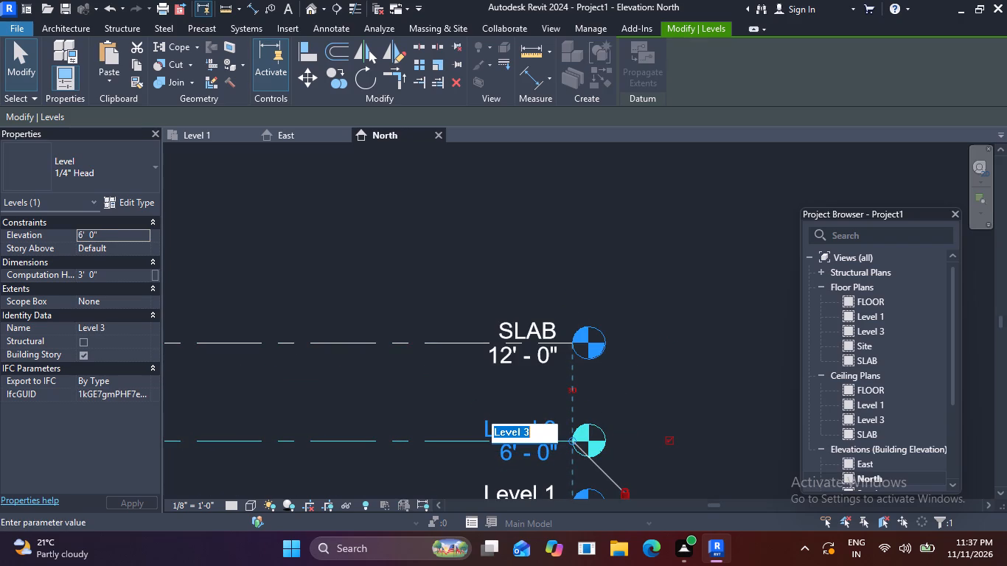
{"action": "left_click", "coordinate": [547, 439]}
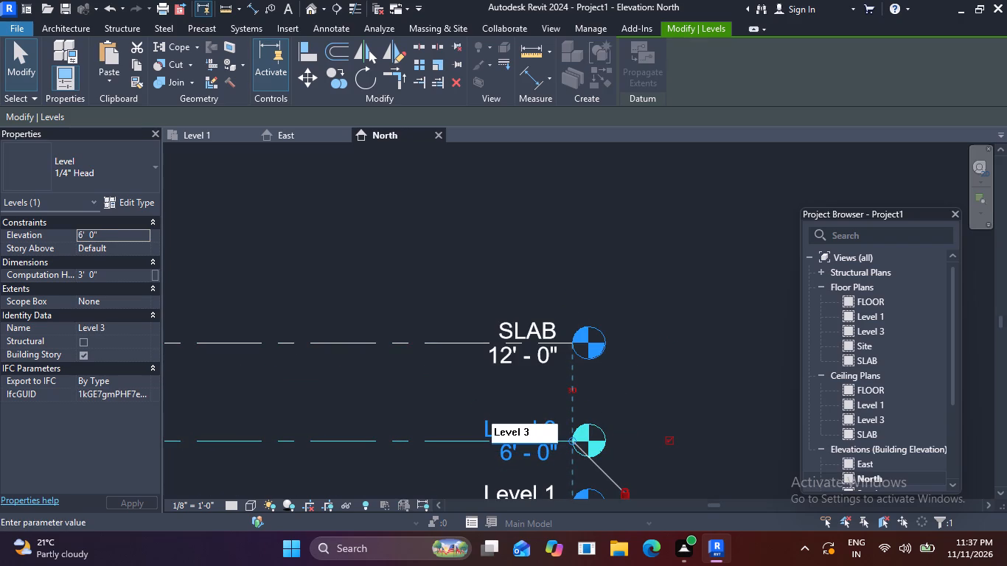
{"action": "key", "text": "BackSpace"}
{"action": "key", "text": "2"}
{"action": "left_click", "coordinate": [451, 278]}
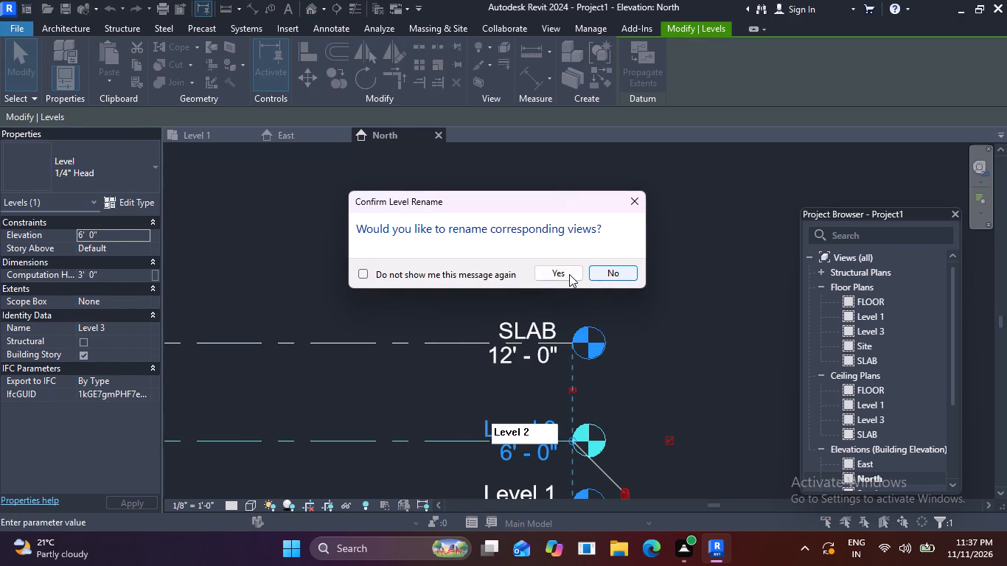
{"action": "left_click", "coordinate": [569, 274]}
{"action": "scroll", "coordinate": [498, 341], "scroll_direction": "down", "scroll_amount": 5}
{"action": "middle_click_drag", "start_coordinate": [437, 424], "coordinate": [576, 389]}
{"action": "key", "text": "Escape"}
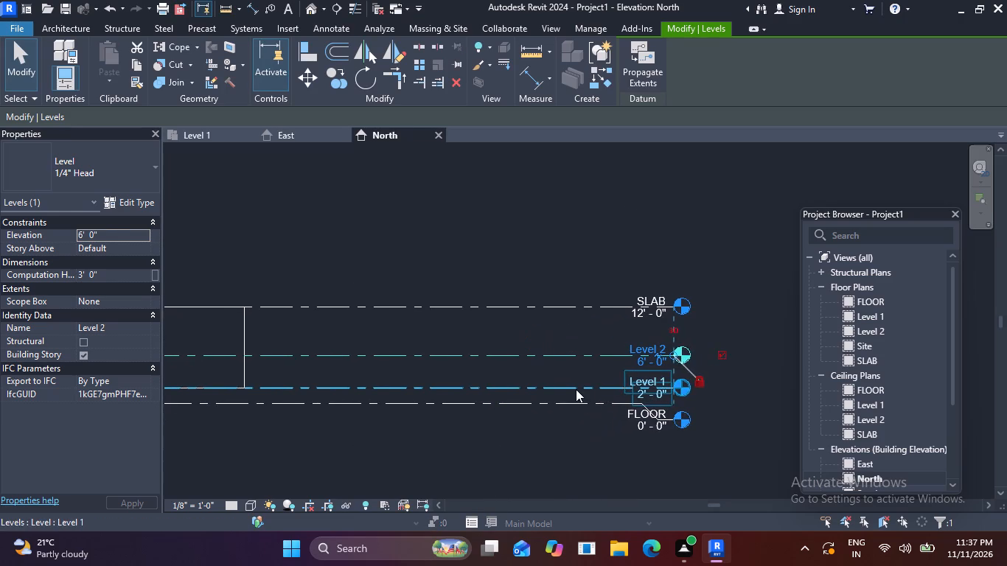
{"action": "key", "text": "Escape"}
Open the SLAB floor plan and start a floor boundary sketch on that level.
{"action": "middle_click_drag", "start_coordinate": [532, 433], "coordinate": [613, 413]}
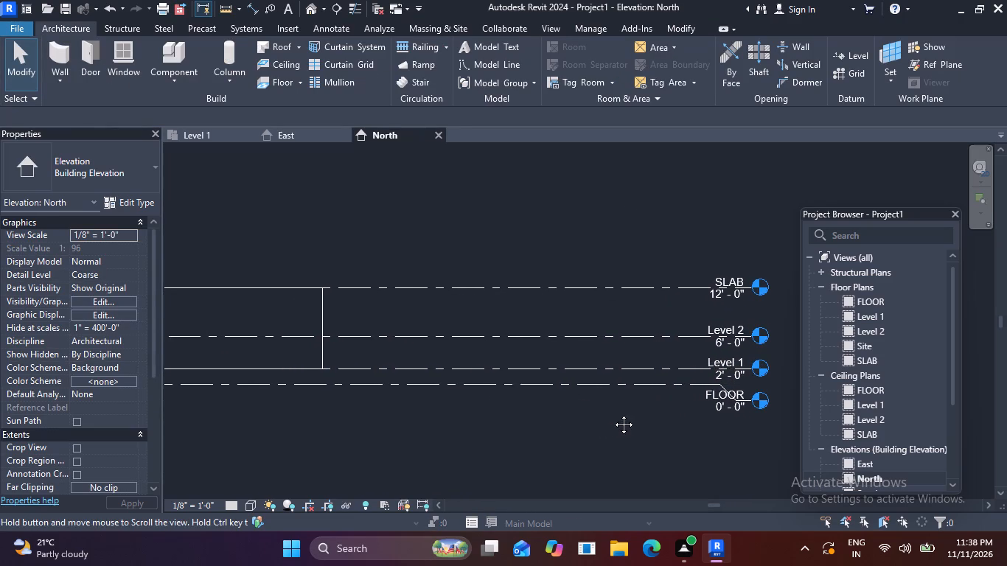
{"action": "middle_click_drag", "start_coordinate": [613, 413], "coordinate": [617, 413]}
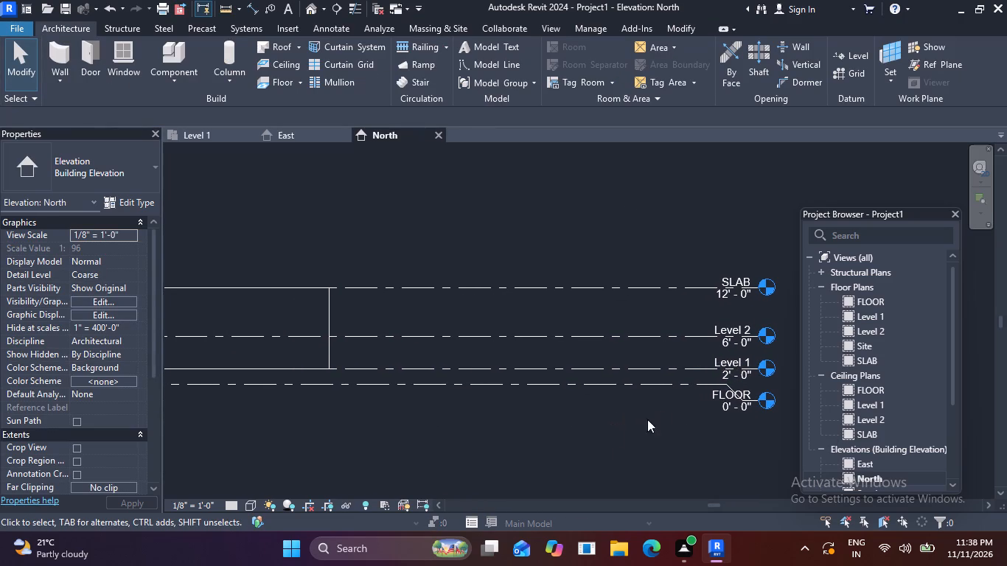
{"action": "scroll", "coordinate": [541, 442], "scroll_direction": "down", "scroll_amount": 3}
{"action": "middle_click_drag", "start_coordinate": [444, 447], "coordinate": [529, 427]}
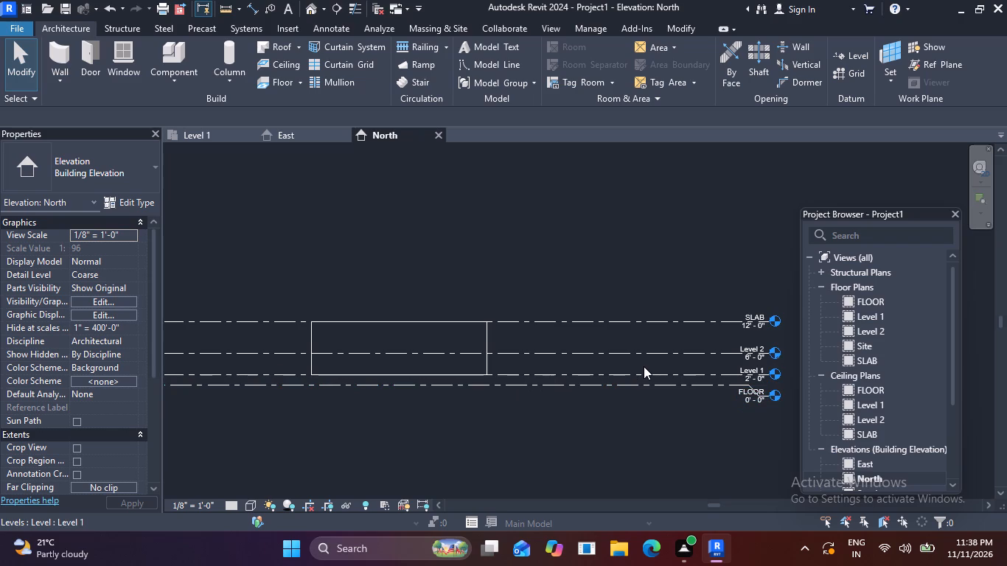
{"action": "double_click", "coordinate": [881, 360]}
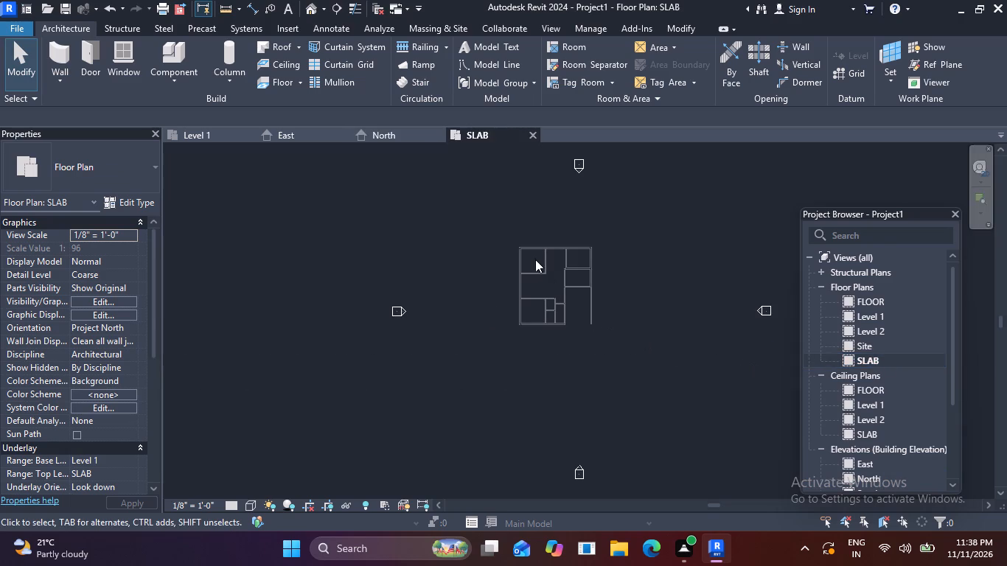
{"action": "scroll", "coordinate": [534, 258], "scroll_direction": "up", "scroll_amount": 9}
{"action": "middle_click_drag", "start_coordinate": [534, 258], "coordinate": [446, 240]}
{"action": "middle_click_drag", "start_coordinate": [432, 240], "coordinate": [425, 240]}
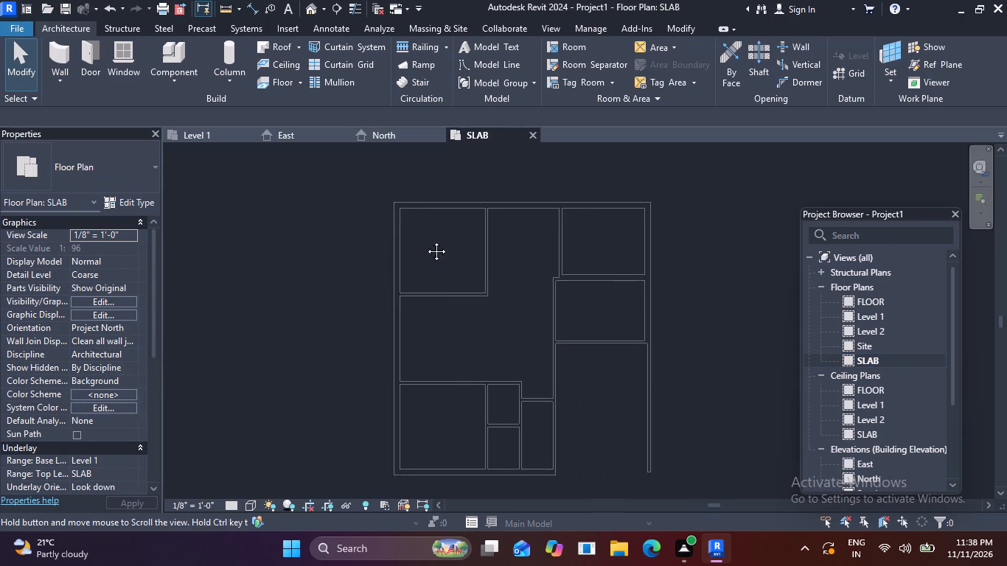
{"action": "middle_click_drag", "start_coordinate": [425, 240], "coordinate": [403, 240]}
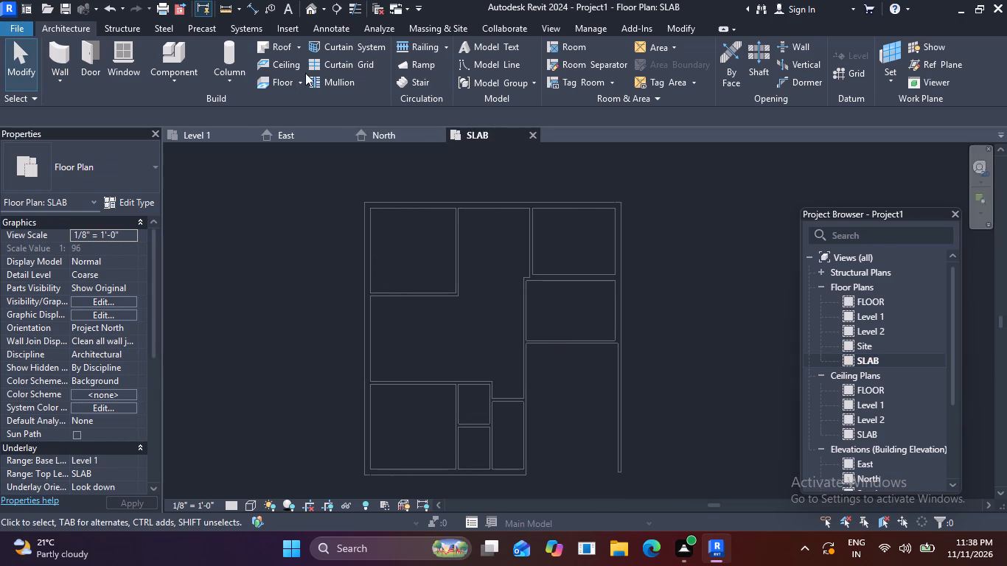
{"action": "left_click", "coordinate": [270, 80]}
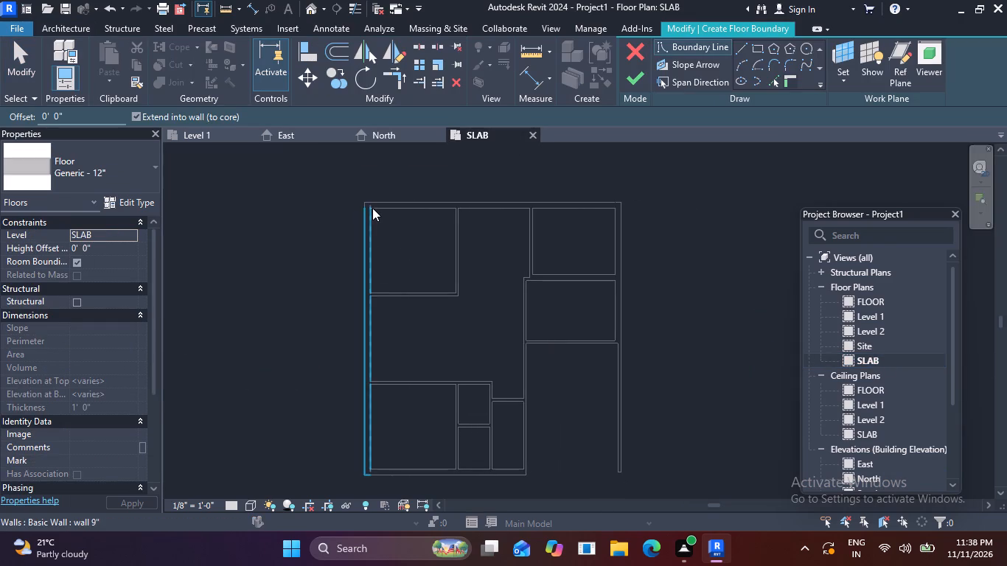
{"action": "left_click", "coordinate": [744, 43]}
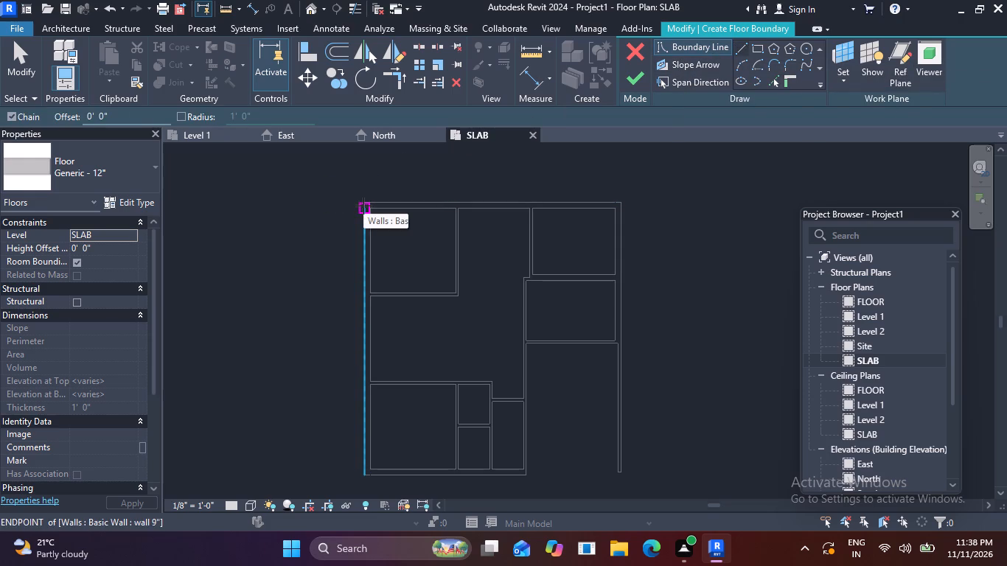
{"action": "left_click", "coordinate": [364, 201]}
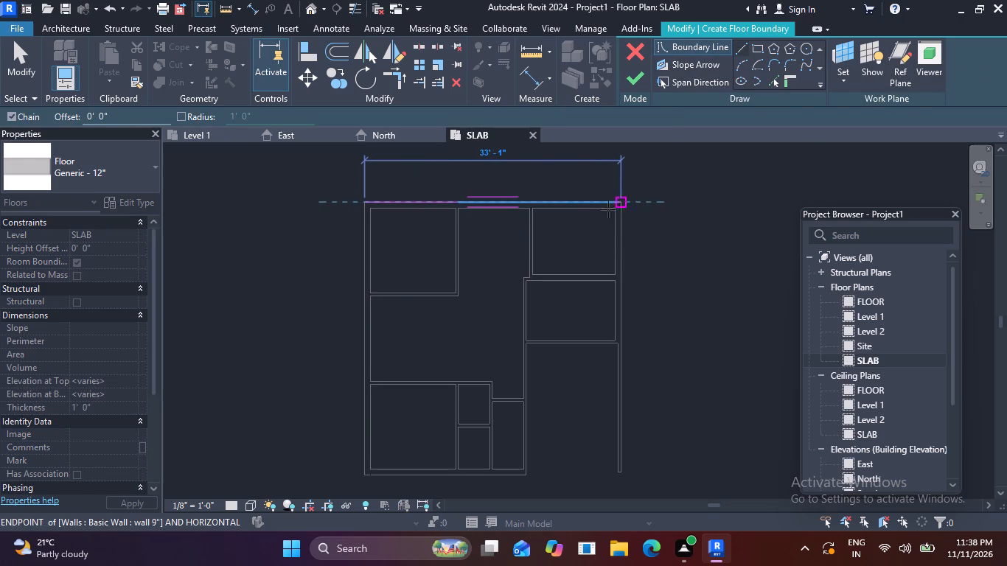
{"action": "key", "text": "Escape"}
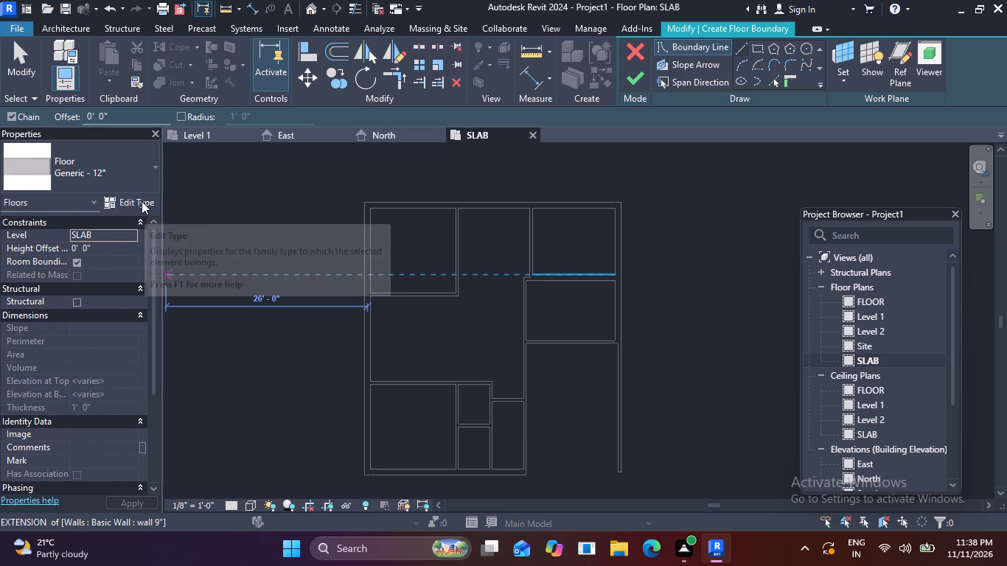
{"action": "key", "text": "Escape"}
Duplicate the Generic - 12" floor type under the name SLAB 6".
{"action": "left_click", "coordinate": [142, 201]}
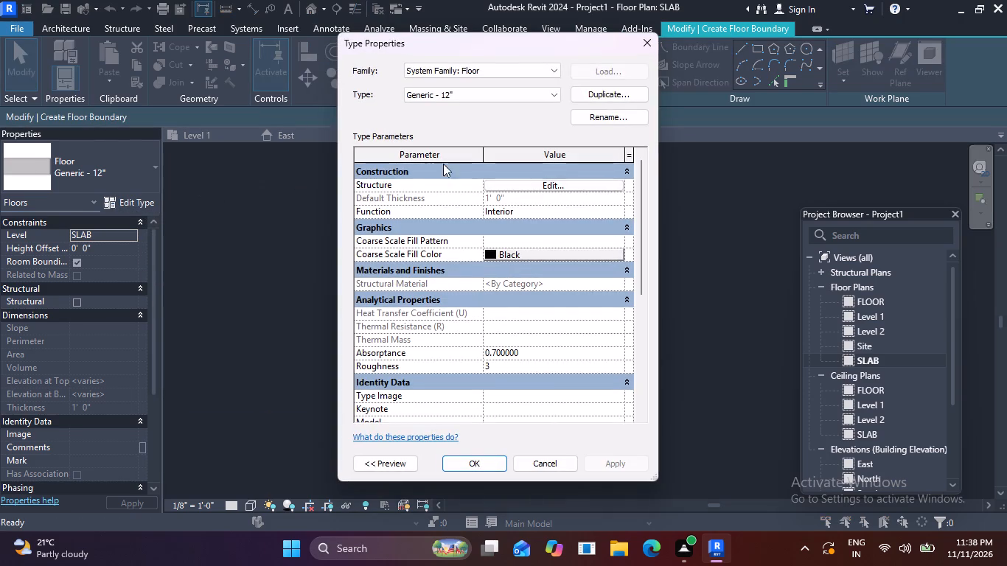
{"action": "left_click", "coordinate": [605, 94]}
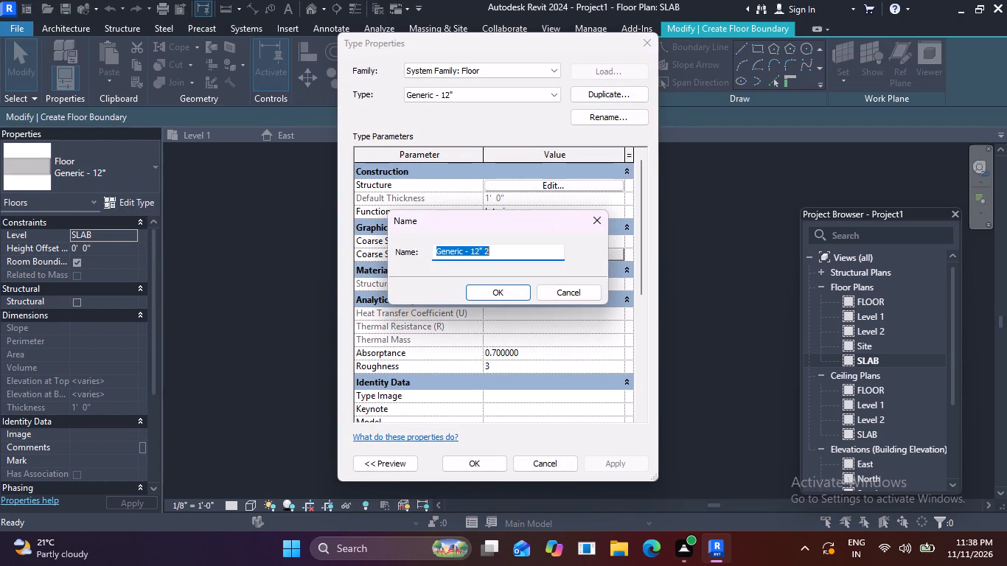
{"action": "key", "text": "BackSpace"}
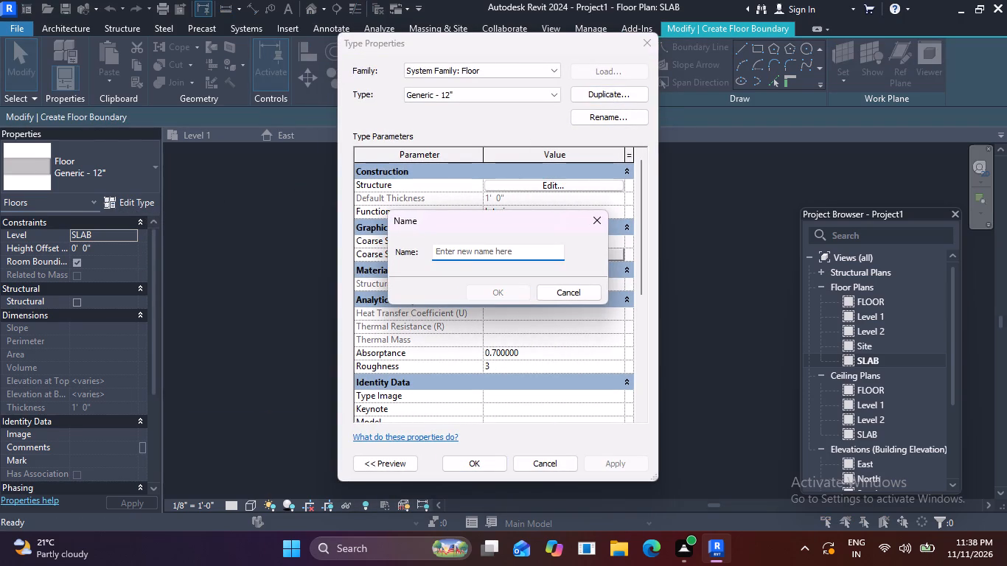
{"action": "type", "text": "SLAB"}
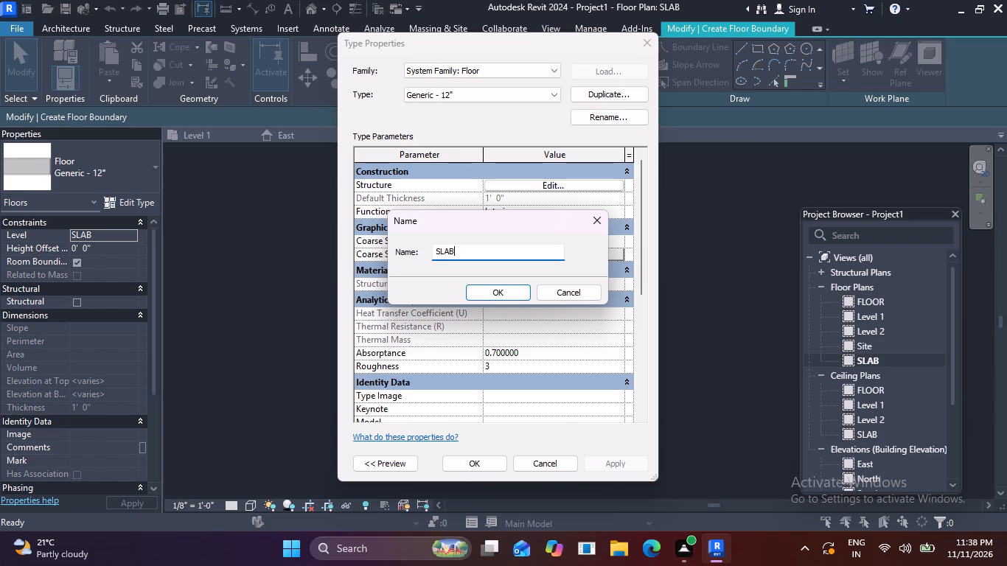
{"action": "key", "text": "space"}
{"action": "type", "text": "6\""}
{"action": "left_click", "coordinate": [517, 294]}
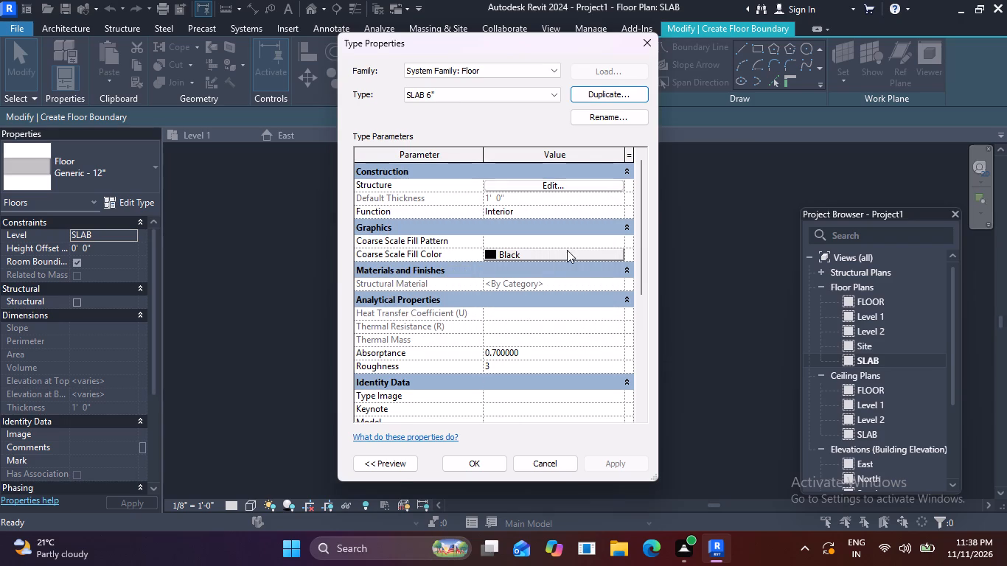
Set the structure layer thickness of the SLAB 6" floor type to 6" and accept the type.
{"action": "left_click", "coordinate": [569, 186]}
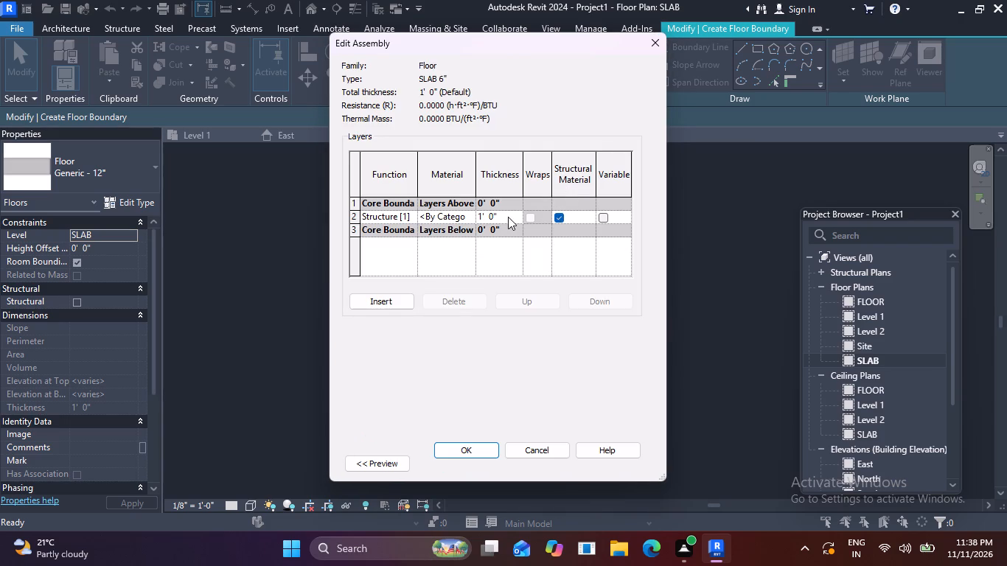
{"action": "left_click", "coordinate": [508, 216]}
{"action": "key", "text": "BackSpace"}
{"action": "type", "text": "6\""}
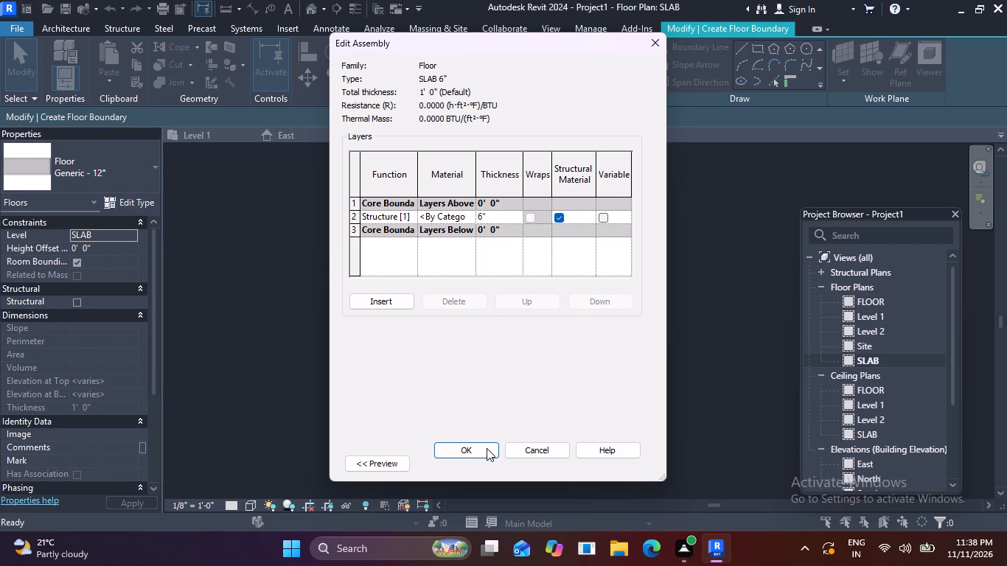
{"action": "left_click", "coordinate": [478, 451]}
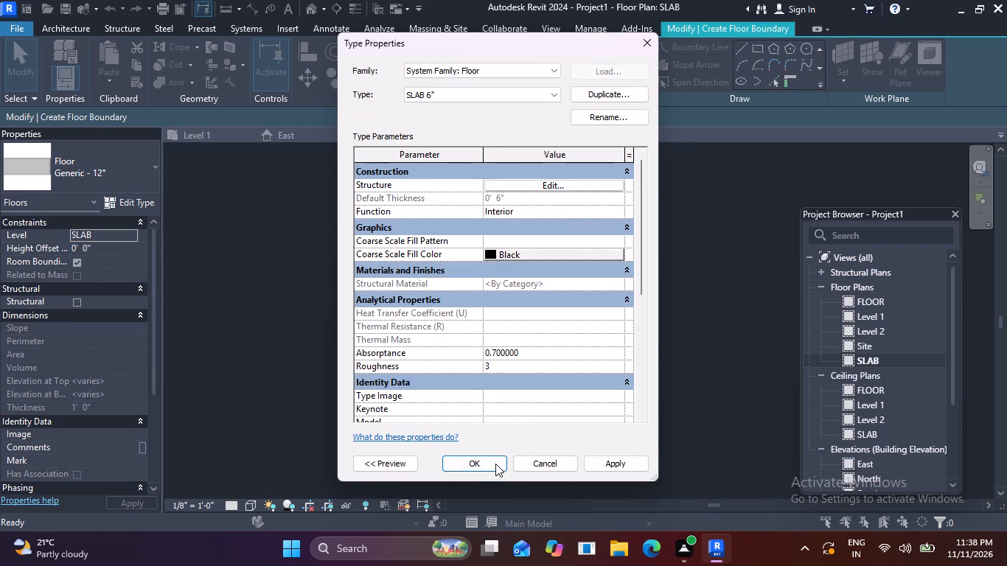
{"action": "left_click", "coordinate": [495, 464]}
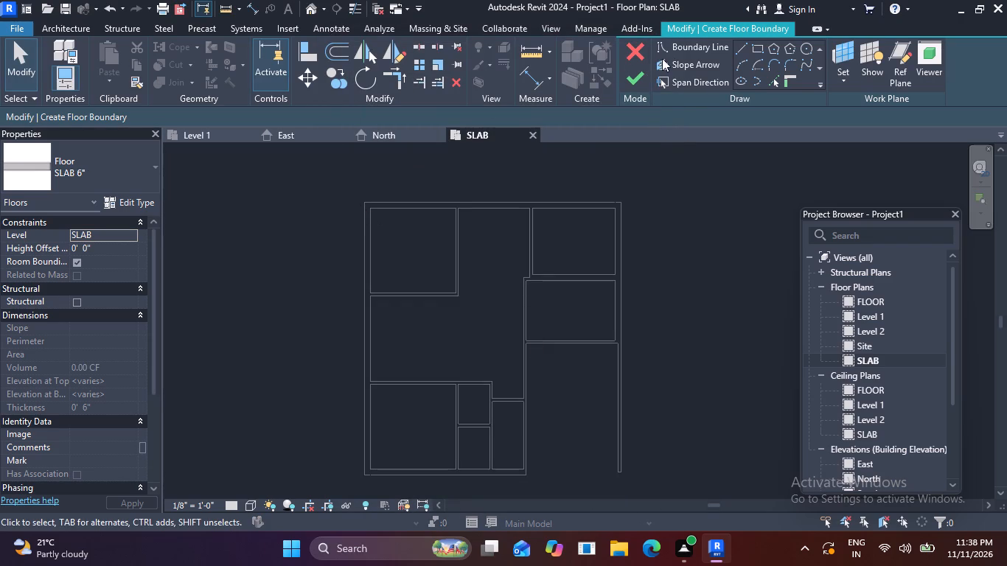
Sketch the floor boundary's north edge with straight lines along the top exterior wall's outer face, about 33'-1" long, ending at the north-east corner.
{"action": "left_click", "coordinate": [742, 47]}
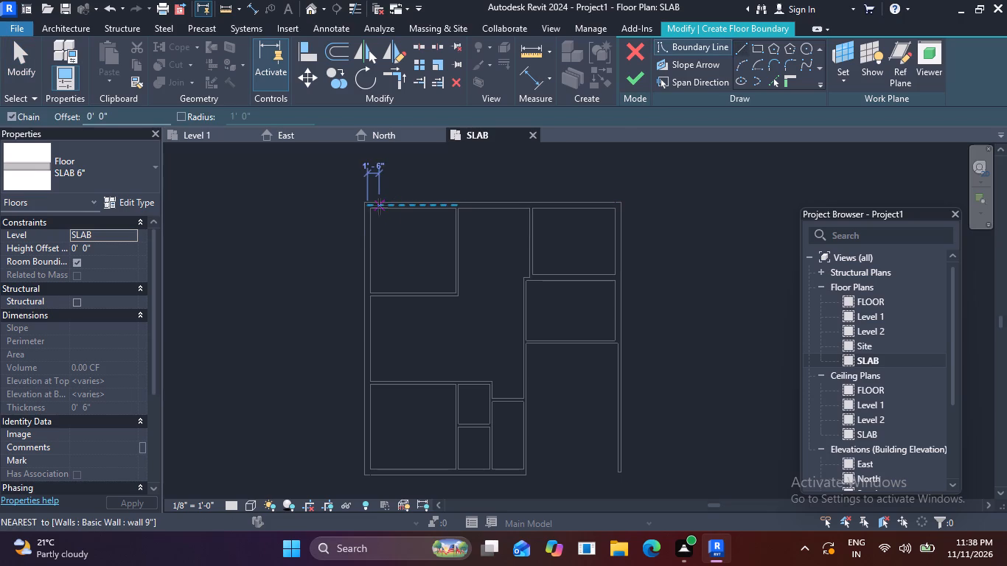
{"action": "left_click", "coordinate": [365, 203]}
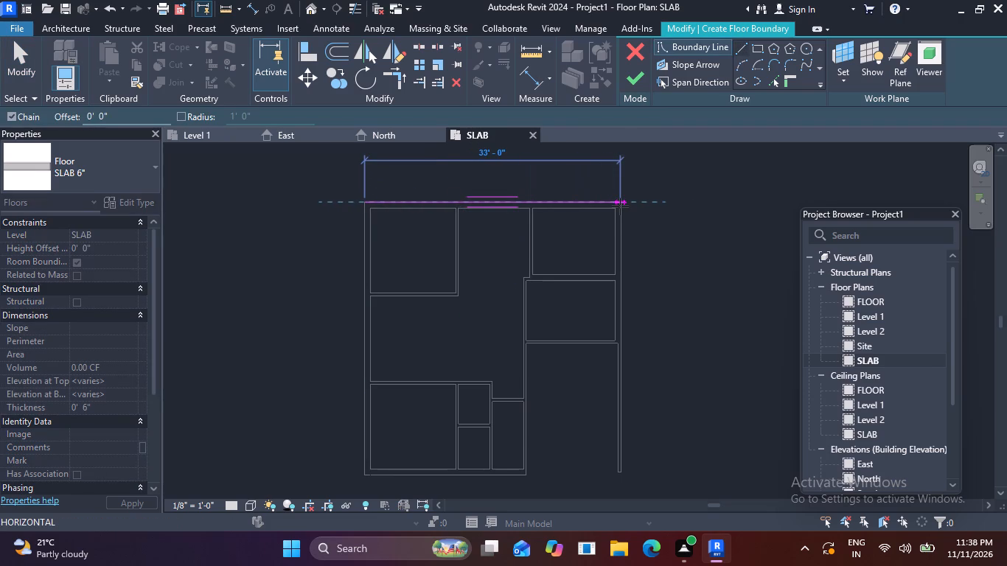
{"action": "left_click", "coordinate": [621, 206]}
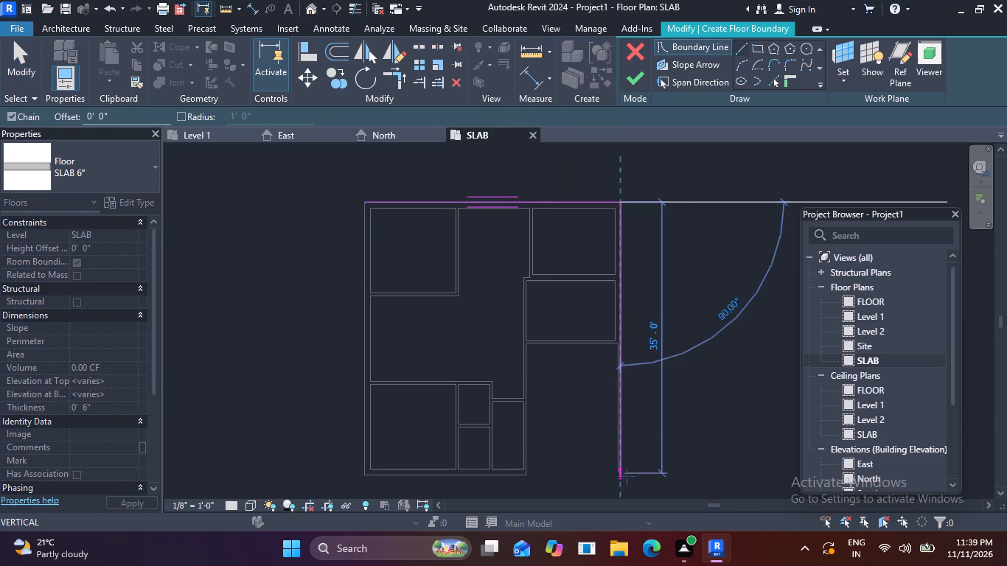
{"action": "scroll", "coordinate": [624, 472], "scroll_direction": "up", "scroll_amount": 4}
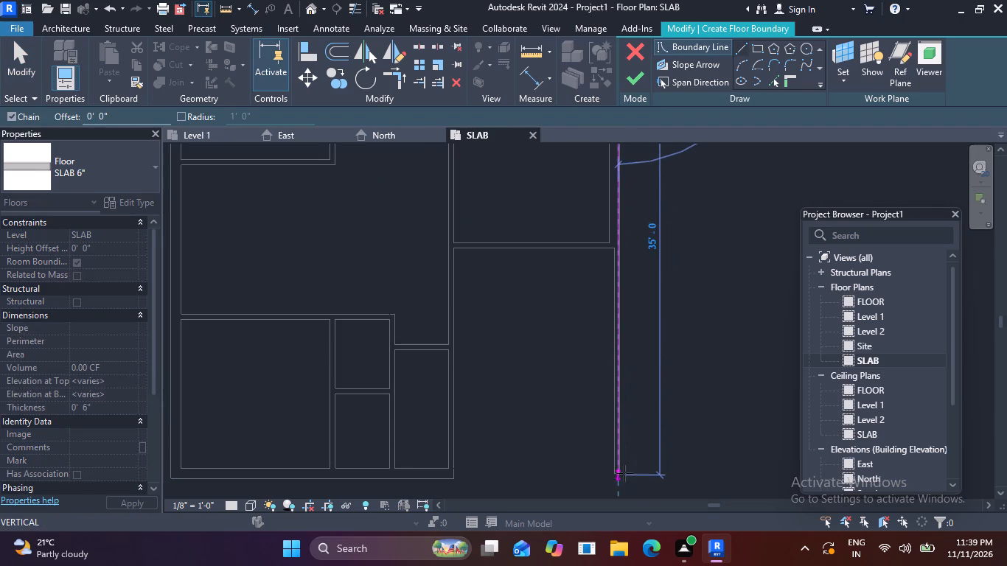
{"action": "scroll", "coordinate": [618, 471], "scroll_direction": "up", "scroll_amount": 5}
{"action": "middle_click_drag", "start_coordinate": [618, 471], "coordinate": [602, 363]}
{"action": "scroll", "coordinate": [585, 386], "scroll_direction": "up", "scroll_amount": 2}
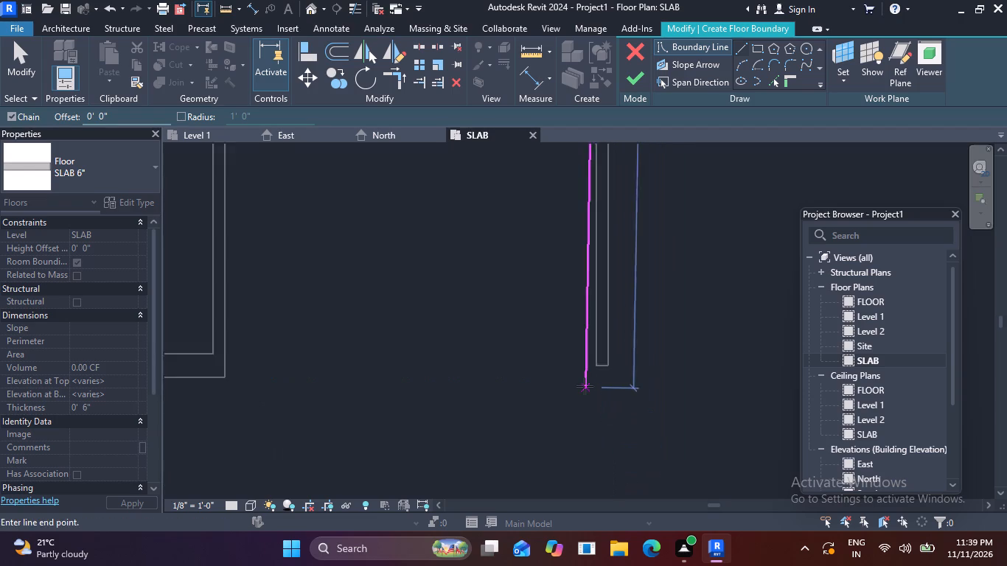
{"action": "scroll", "coordinate": [585, 386], "scroll_direction": "up", "scroll_amount": 2}
{"action": "scroll", "coordinate": [607, 380], "scroll_direction": "down", "scroll_amount": 5}
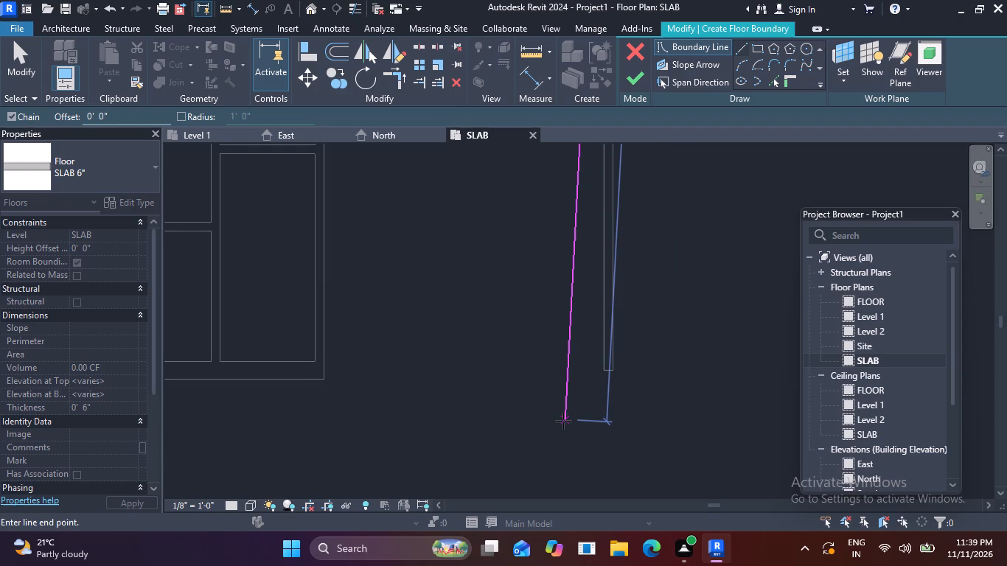
{"action": "scroll", "coordinate": [524, 378], "scroll_direction": "down", "scroll_amount": 9}
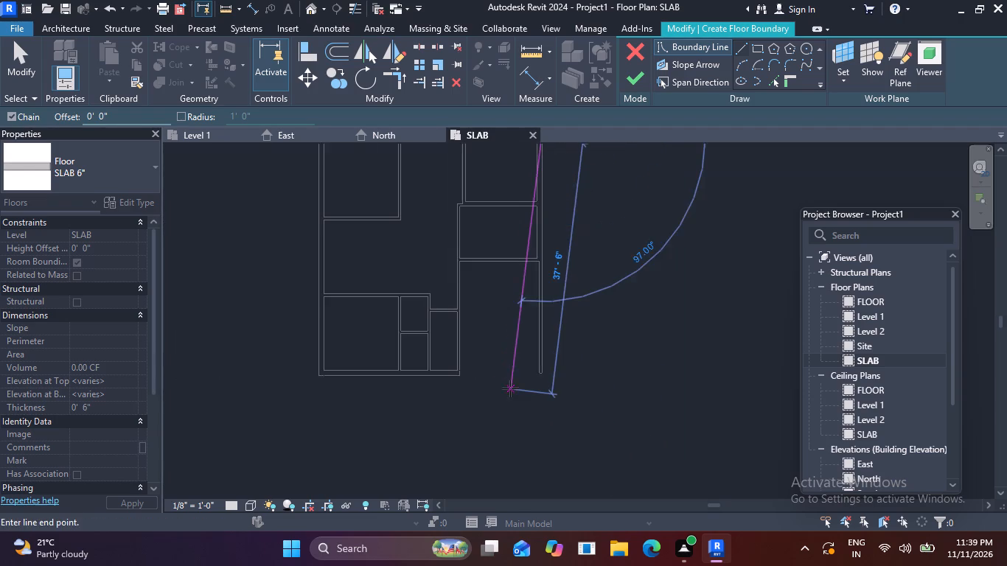
{"action": "middle_click_drag", "start_coordinate": [510, 389], "coordinate": [495, 527]}
{"action": "scroll", "coordinate": [537, 282], "scroll_direction": "up", "scroll_amount": 10}
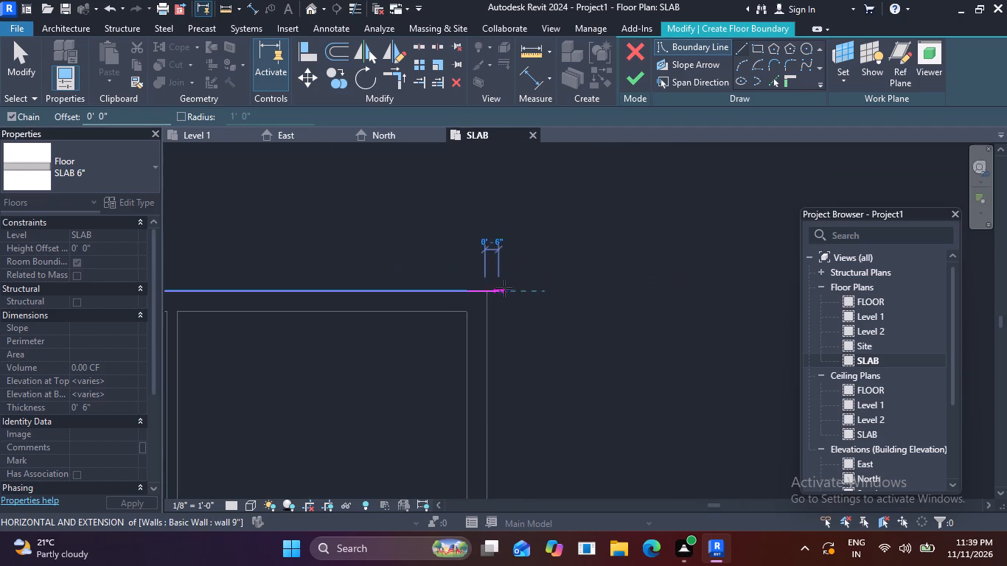
{"action": "scroll", "coordinate": [506, 288], "scroll_direction": "up", "scroll_amount": 6}
{"action": "scroll", "coordinate": [386, 354], "scroll_direction": "up", "scroll_amount": 3}
{"action": "scroll", "coordinate": [493, 290], "scroll_direction": "up", "scroll_amount": 6}
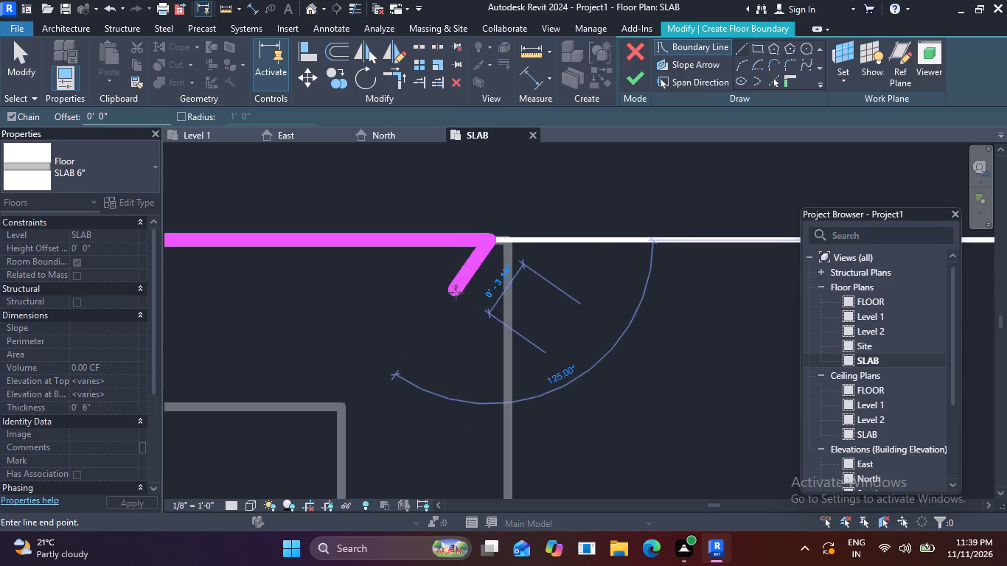
{"action": "scroll", "coordinate": [456, 293], "scroll_direction": "up", "scroll_amount": 3}
{"action": "middle_click_drag", "start_coordinate": [456, 293], "coordinate": [451, 409]}
{"action": "left_click", "coordinate": [454, 397]}
{"action": "scroll", "coordinate": [451, 409], "scroll_direction": "up", "scroll_amount": 1}
{"action": "scroll", "coordinate": [498, 345], "scroll_direction": "up", "scroll_amount": 4}
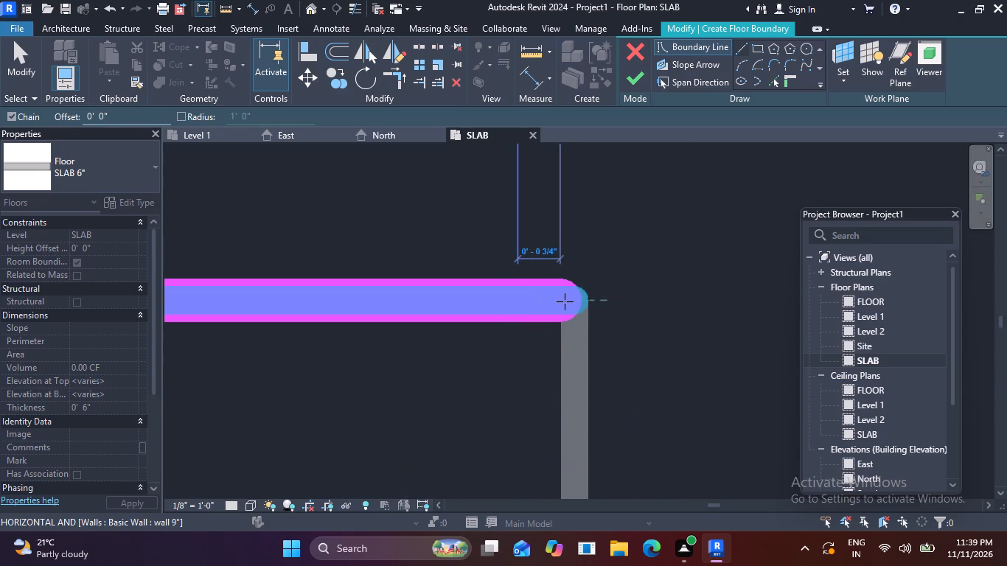
{"action": "left_click", "coordinate": [574, 304]}
Continue the boundary down the east wall's outer face to where it meets the extended line of the south wall's outer face.
{"action": "scroll", "coordinate": [601, 408], "scroll_direction": "down", "scroll_amount": 6}
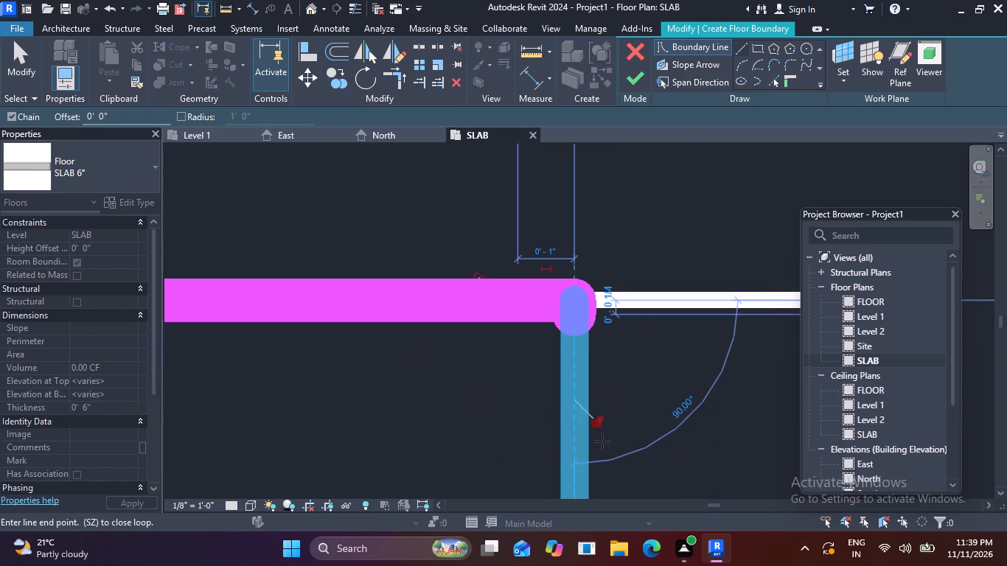
{"action": "scroll", "coordinate": [604, 442], "scroll_direction": "down", "scroll_amount": 6}
{"action": "middle_click_drag", "start_coordinate": [604, 450], "coordinate": [531, 248]}
{"action": "scroll", "coordinate": [536, 265], "scroll_direction": "down", "scroll_amount": 6}
{"action": "middle_click_drag", "start_coordinate": [555, 406], "coordinate": [507, 308]}
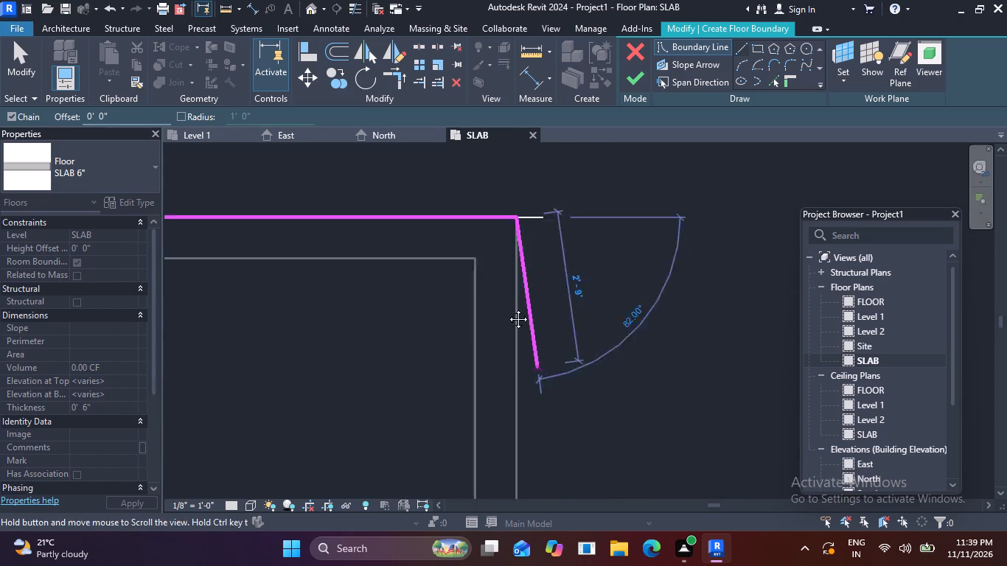
{"action": "middle_click_drag", "start_coordinate": [507, 308], "coordinate": [478, 206]}
{"action": "scroll", "coordinate": [481, 247], "scroll_direction": "down", "scroll_amount": 5}
{"action": "scroll", "coordinate": [467, 394], "scroll_direction": "down", "scroll_amount": 5}
{"action": "middle_click_drag", "start_coordinate": [467, 412], "coordinate": [462, 189]}
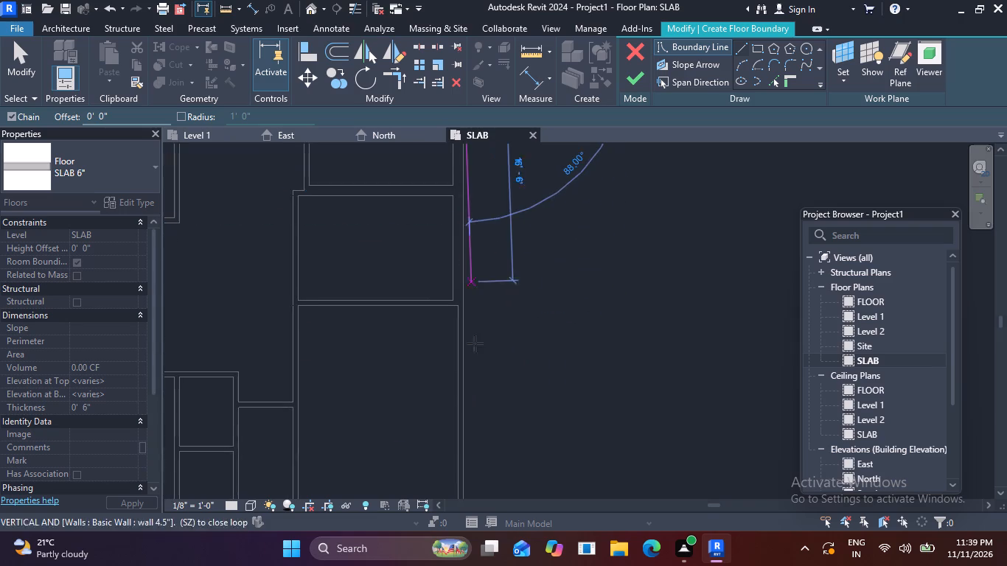
{"action": "middle_click_drag", "start_coordinate": [475, 406], "coordinate": [465, 176]}
{"action": "middle_click_drag", "start_coordinate": [467, 301], "coordinate": [541, 237]}
{"action": "scroll", "coordinate": [437, 257], "scroll_direction": "up", "scroll_amount": 2}
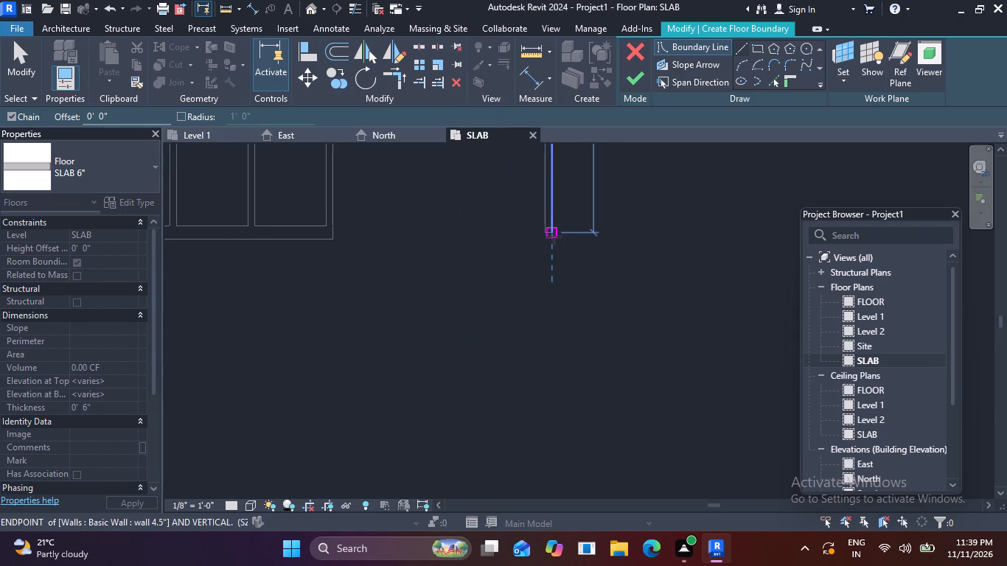
{"action": "left_click", "coordinate": [554, 242]}
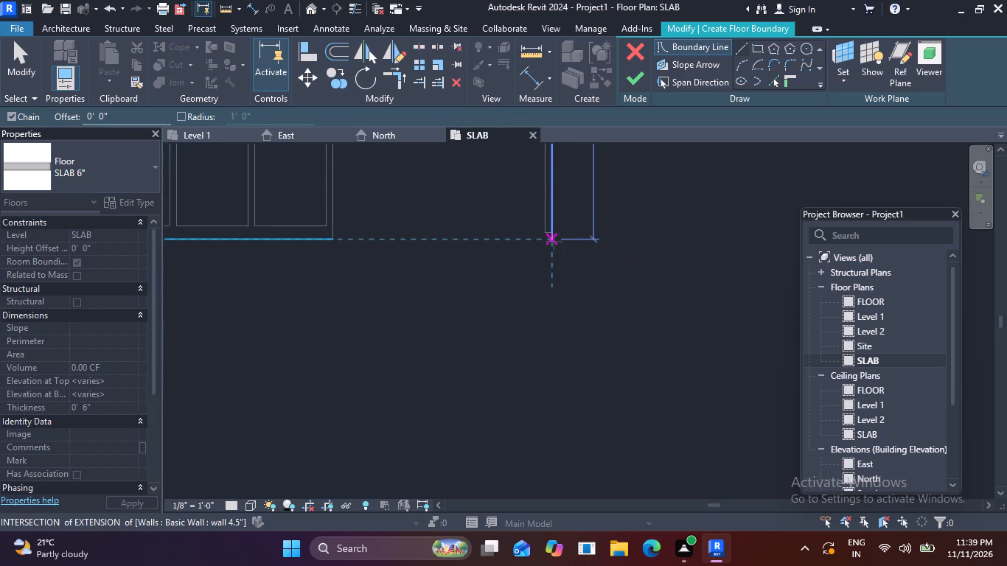
Close the boundary with a 33'-1" south edge and a west edge along the outer wall faces, and end the line chain.
{"action": "scroll", "coordinate": [346, 256], "scroll_direction": "down", "scroll_amount": 2}
{"action": "middle_click_drag", "start_coordinate": [346, 256], "coordinate": [571, 256]}
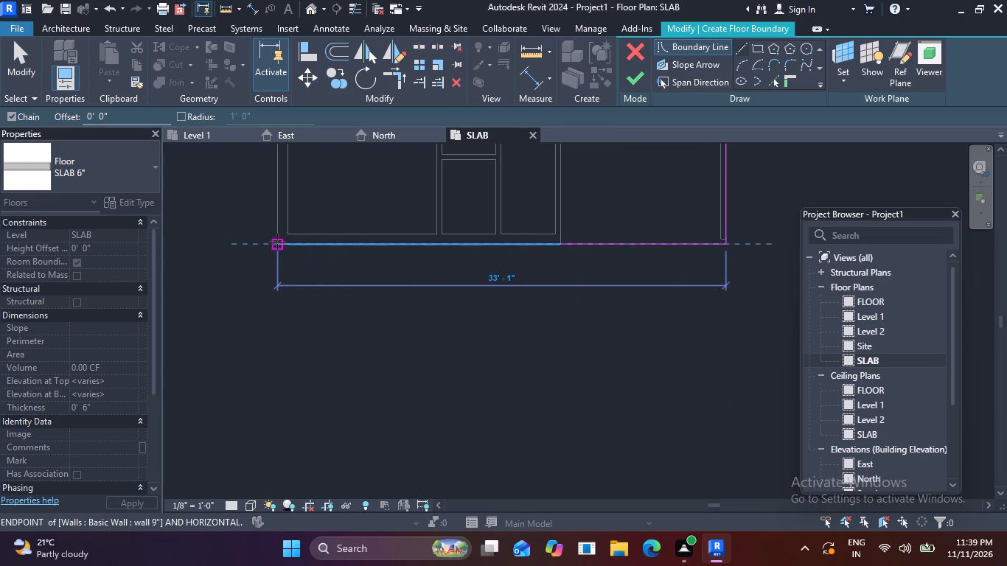
{"action": "left_click", "coordinate": [277, 243]}
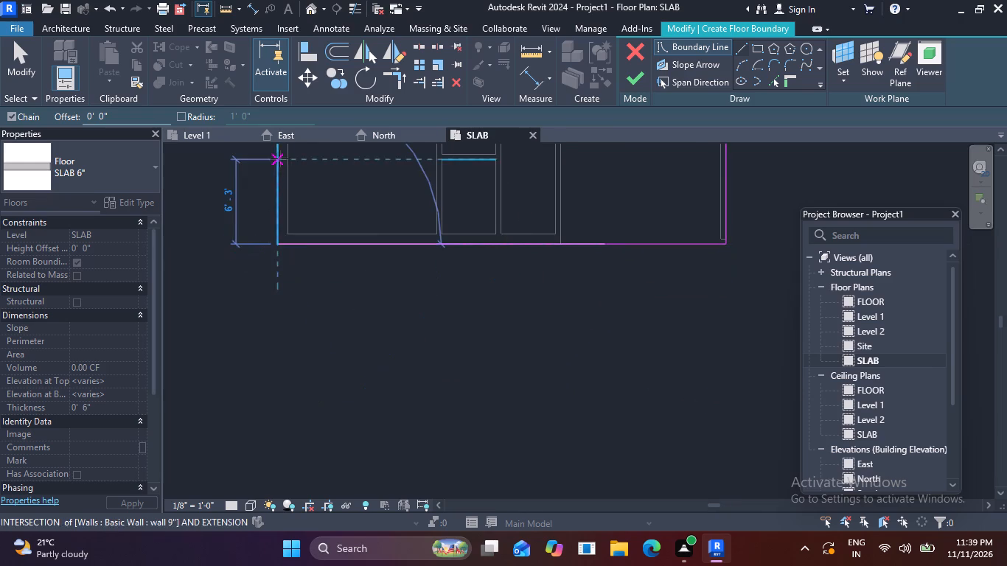
{"action": "middle_click_drag", "start_coordinate": [286, 190], "coordinate": [301, 466]}
{"action": "middle_click_drag", "start_coordinate": [304, 272], "coordinate": [289, 473]}
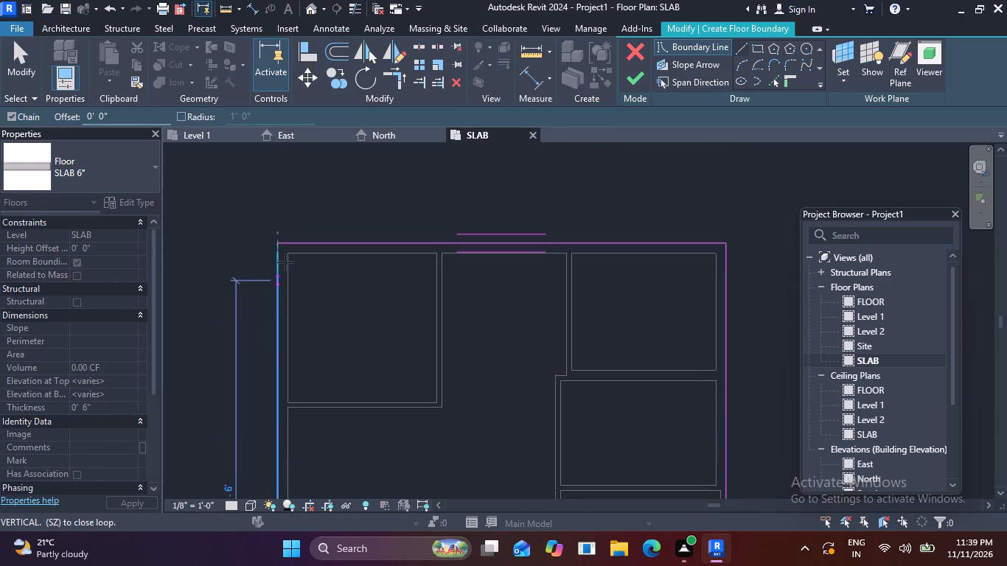
{"action": "scroll", "coordinate": [288, 256], "scroll_direction": "up", "scroll_amount": 5}
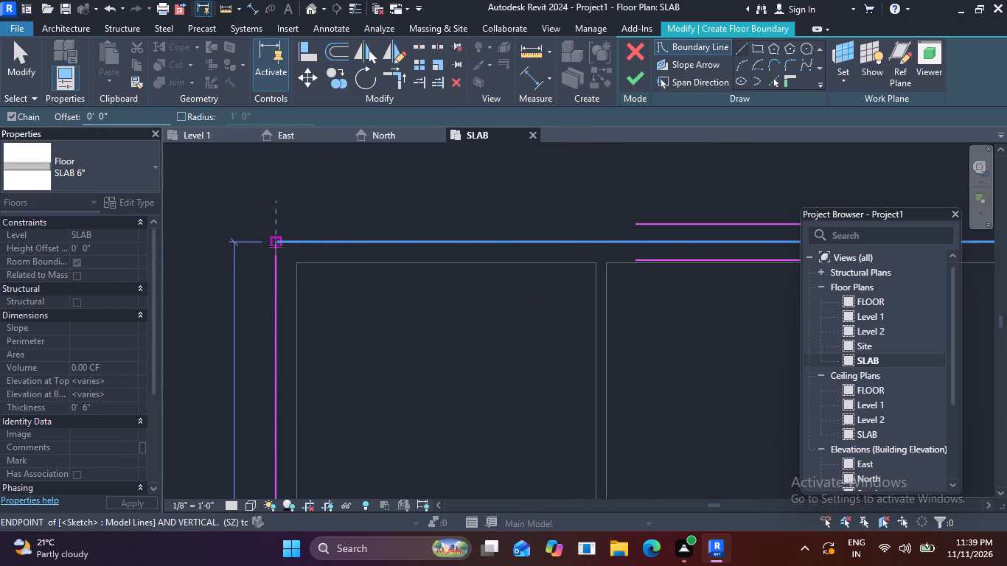
{"action": "left_click", "coordinate": [275, 245]}
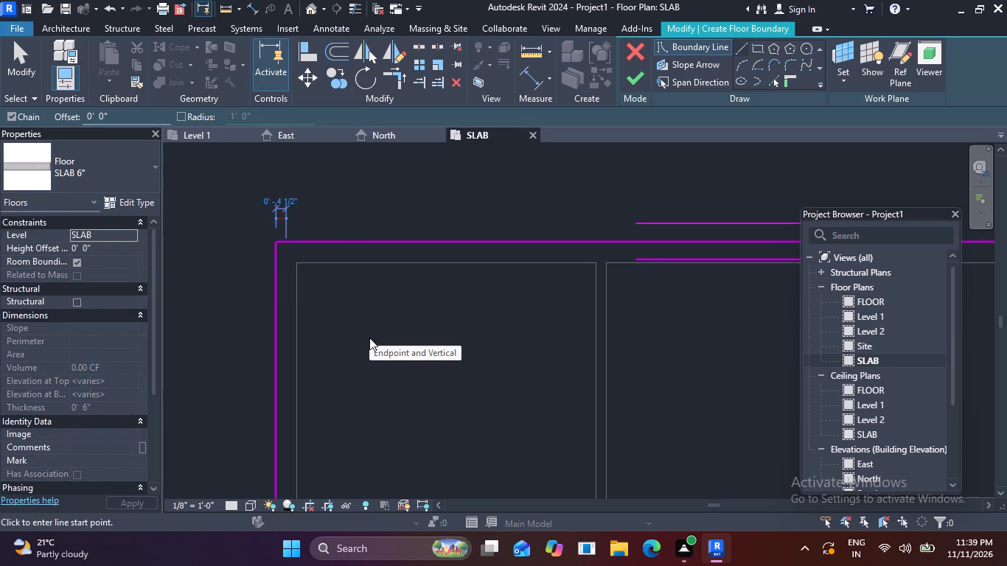
{"action": "key", "text": "Escape"}
Finish the floor sketch, attach the walls to the slab's bottom, and clear the selection.
{"action": "scroll", "coordinate": [374, 322], "scroll_direction": "down", "scroll_amount": 7}
{"action": "middle_click_drag", "start_coordinate": [436, 363], "coordinate": [385, 296]}
{"action": "middle_click_drag", "start_coordinate": [379, 284], "coordinate": [376, 267]}
{"action": "scroll", "coordinate": [414, 287], "scroll_direction": "down", "scroll_amount": 1}
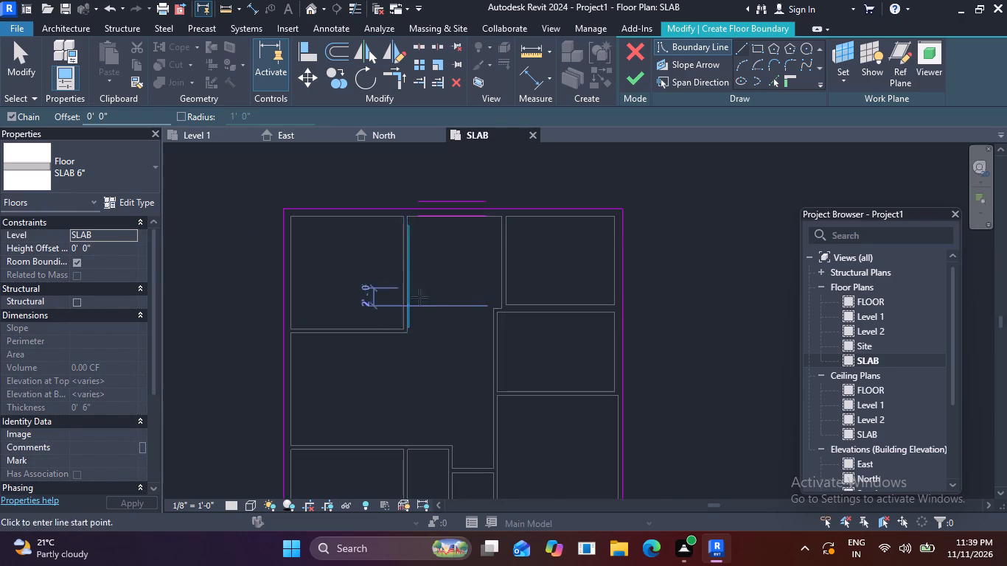
{"action": "scroll", "coordinate": [419, 297], "scroll_direction": "down", "scroll_amount": 2}
{"action": "middle_click_drag", "start_coordinate": [436, 344], "coordinate": [419, 247]}
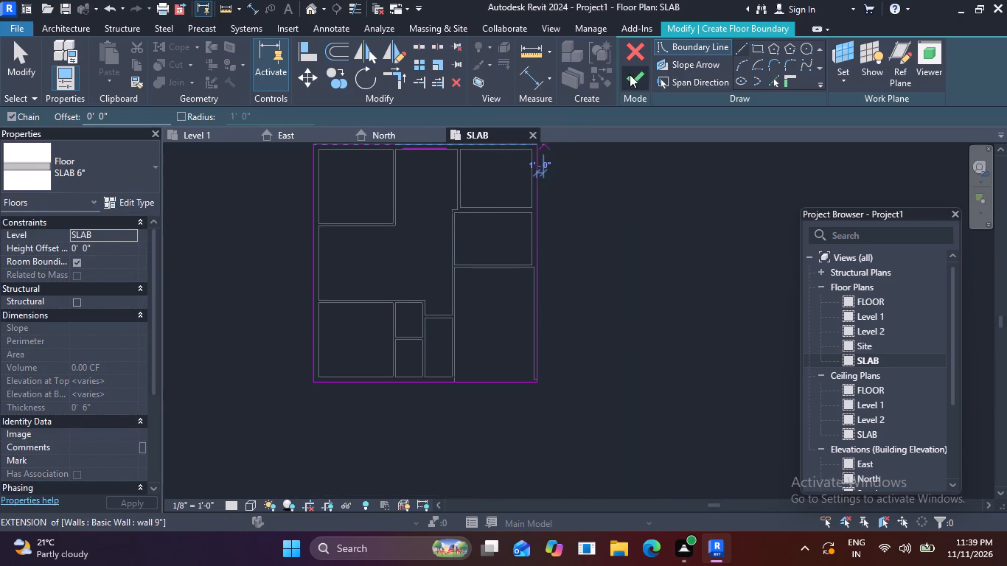
{"action": "left_click", "coordinate": [630, 74]}
{"action": "left_click", "coordinate": [554, 281]}
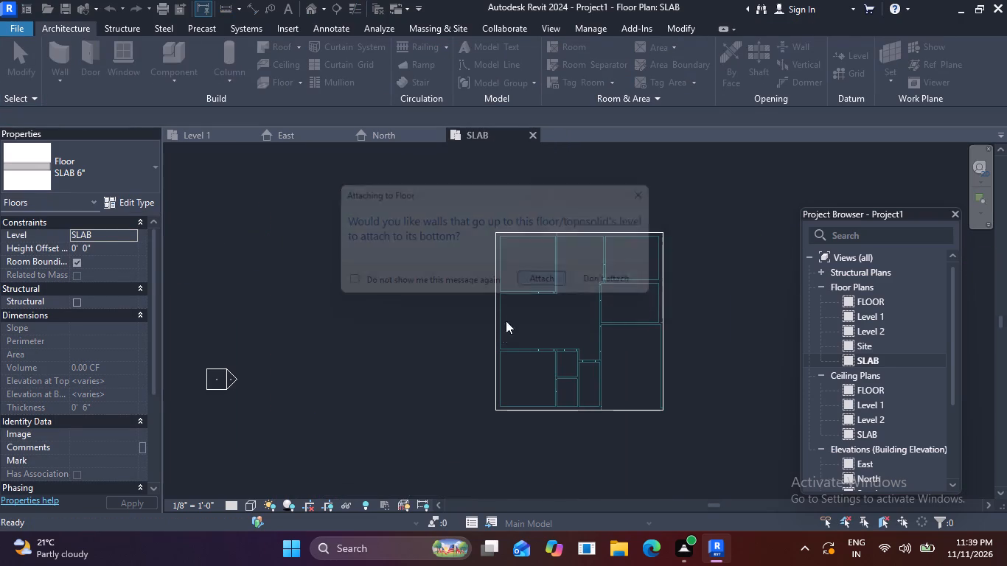
{"action": "scroll", "coordinate": [545, 333], "scroll_direction": "down", "scroll_amount": 1}
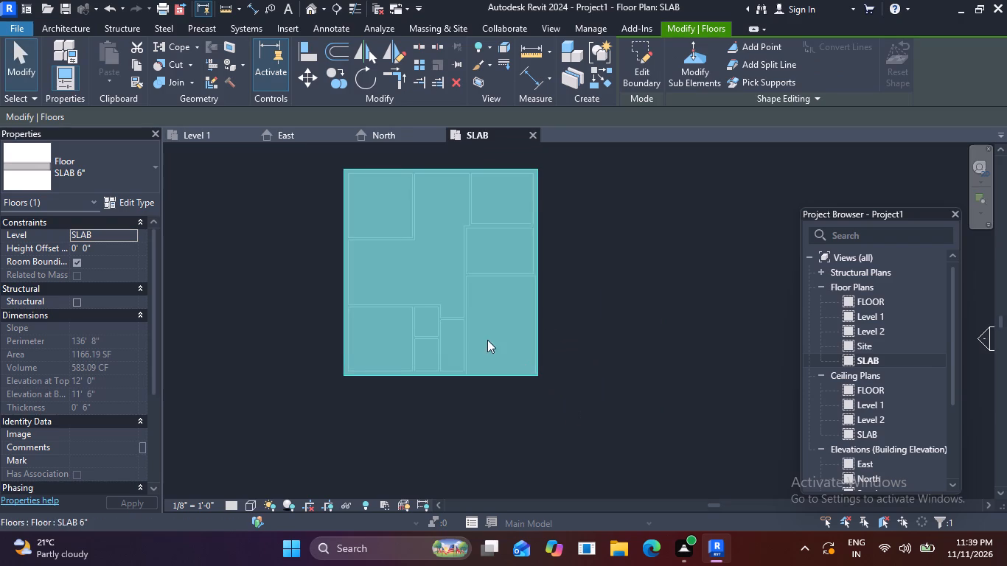
{"action": "scroll", "coordinate": [588, 341], "scroll_direction": "down", "scroll_amount": 4}
{"action": "key", "text": "Escape"}
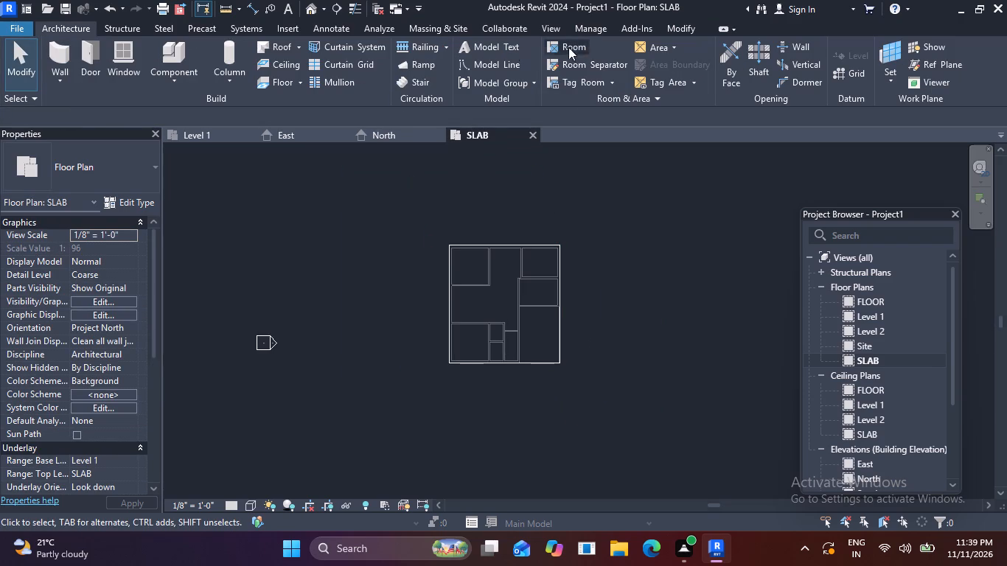
Open the default 3D view and examine the slab over the building's walls.
{"action": "left_click", "coordinate": [310, 6]}
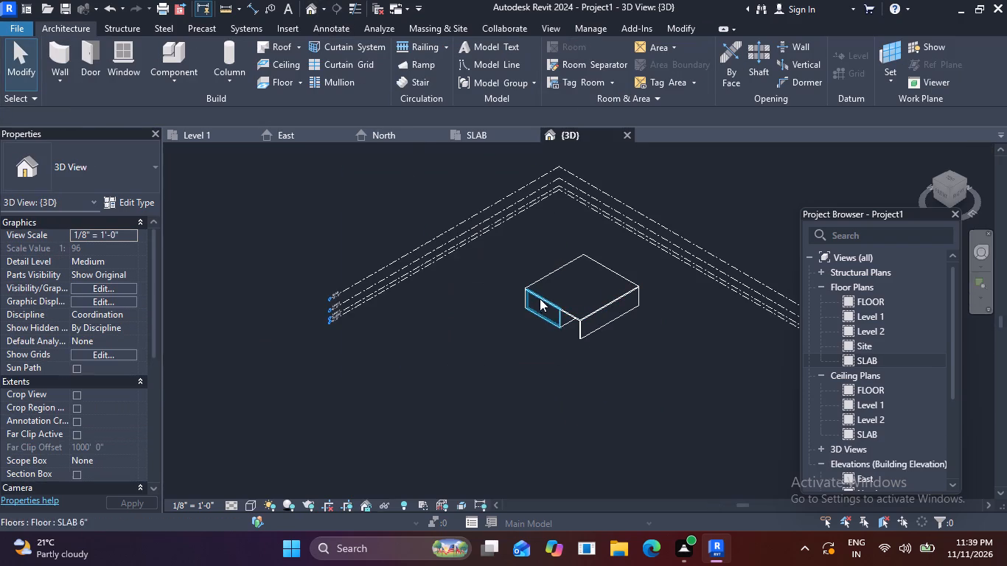
{"action": "scroll", "coordinate": [577, 332], "scroll_direction": "up", "scroll_amount": 10}
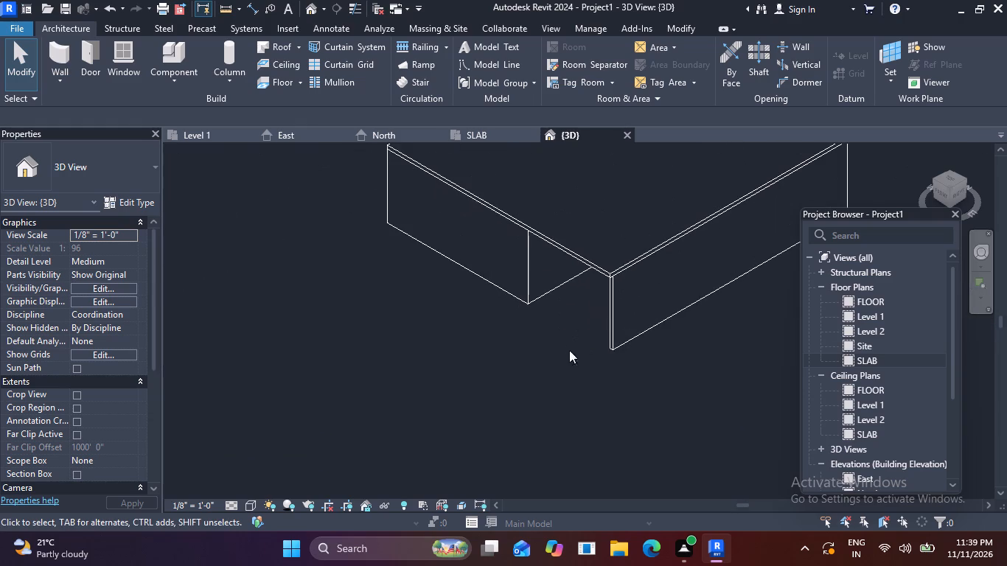
{"action": "scroll", "coordinate": [530, 338], "scroll_direction": "down", "scroll_amount": 6}
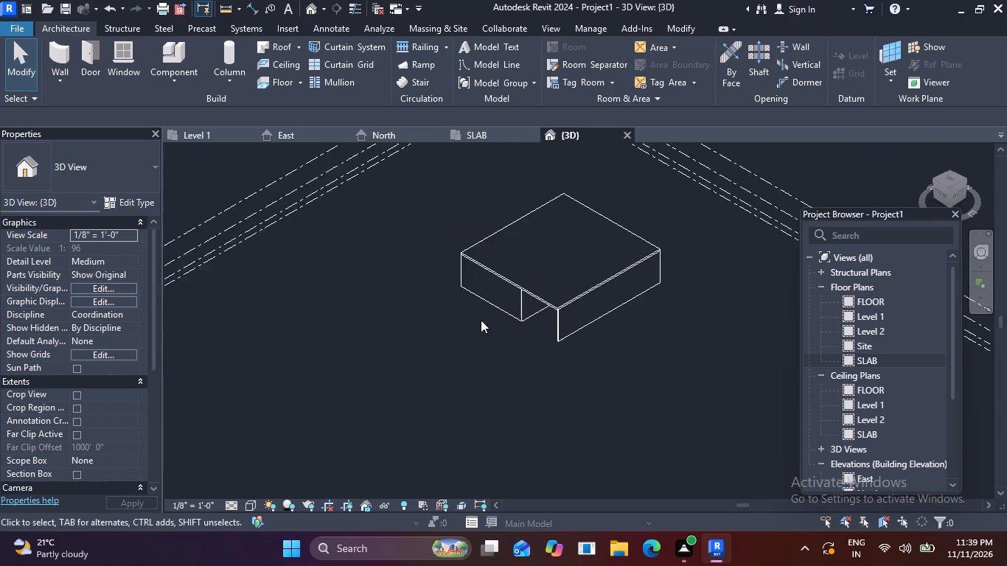
{"action": "middle_click_drag", "start_coordinate": [481, 320], "coordinate": [489, 394]}
{"action": "scroll", "coordinate": [460, 296], "scroll_direction": "down", "scroll_amount": 2}
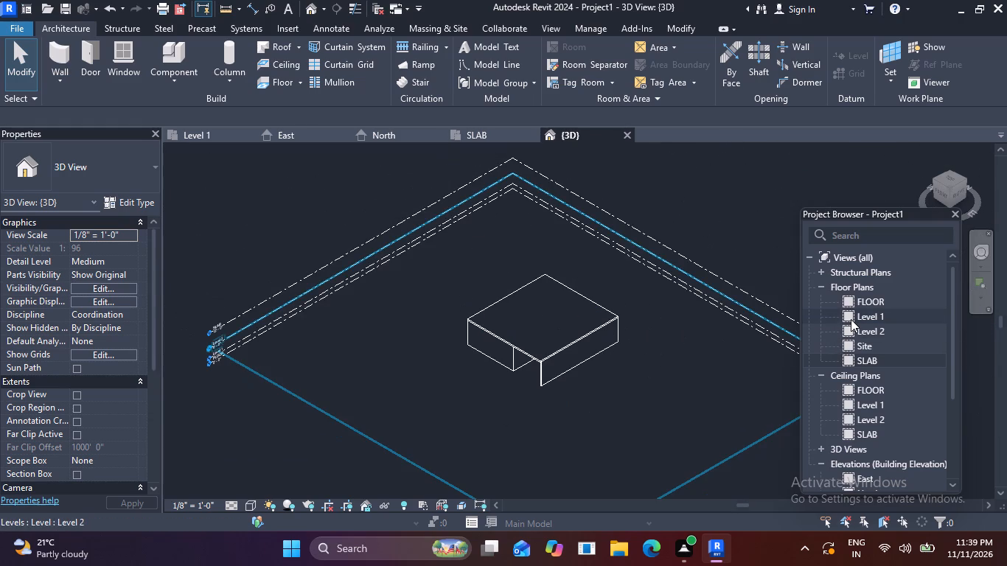
Open the Level 1 floor plan at the south side of the building.
{"action": "triple_click", "coordinate": [851, 319]}
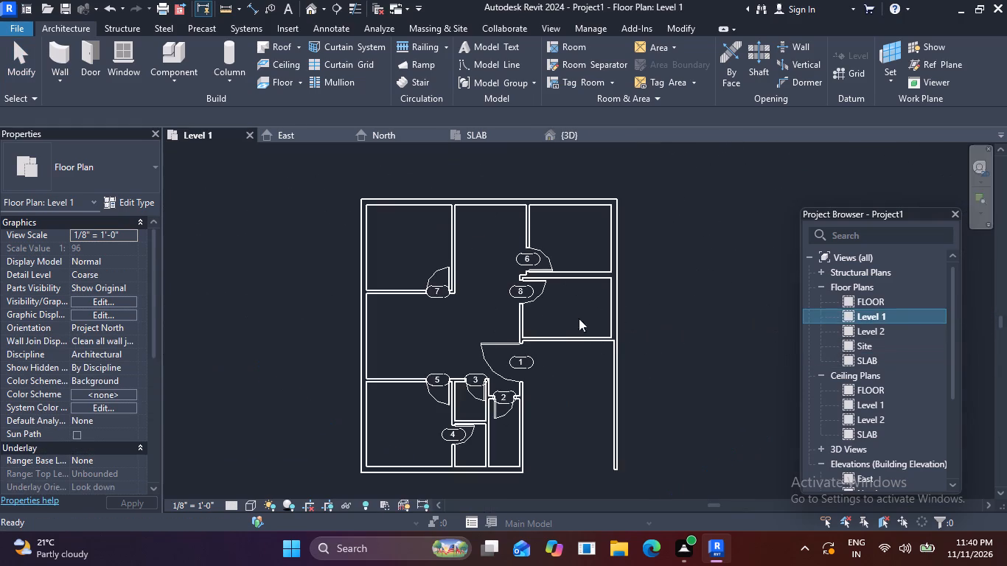
{"action": "scroll", "coordinate": [554, 319], "scroll_direction": "down", "scroll_amount": 2}
{"action": "middle_click_drag", "start_coordinate": [571, 417], "coordinate": [555, 346]}
{"action": "middle_click_drag", "start_coordinate": [587, 432], "coordinate": [562, 335]}
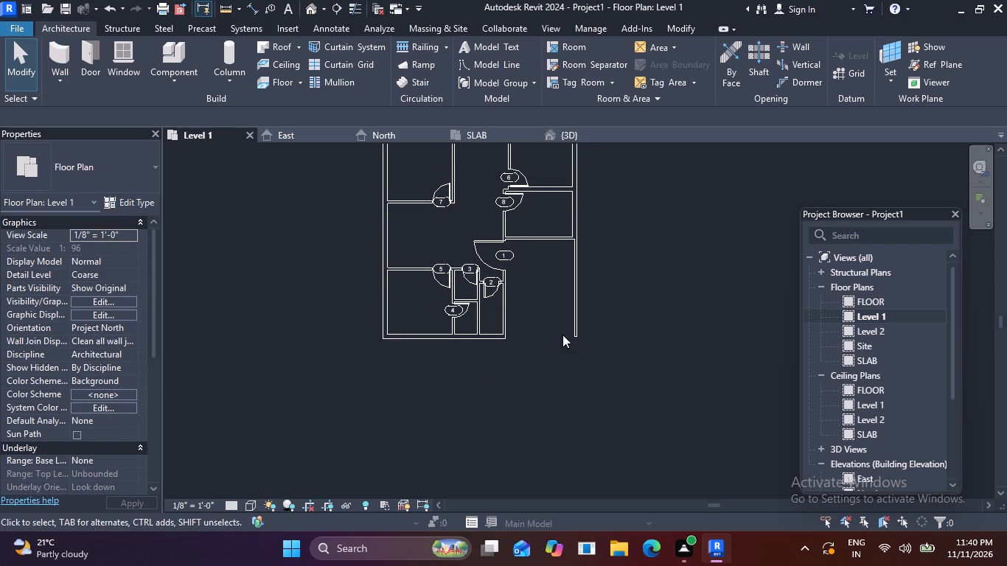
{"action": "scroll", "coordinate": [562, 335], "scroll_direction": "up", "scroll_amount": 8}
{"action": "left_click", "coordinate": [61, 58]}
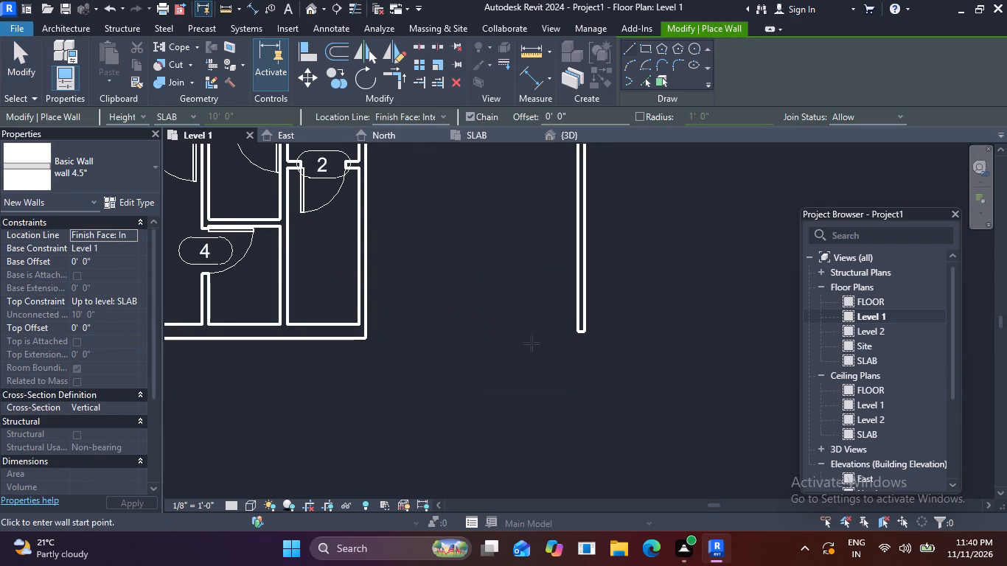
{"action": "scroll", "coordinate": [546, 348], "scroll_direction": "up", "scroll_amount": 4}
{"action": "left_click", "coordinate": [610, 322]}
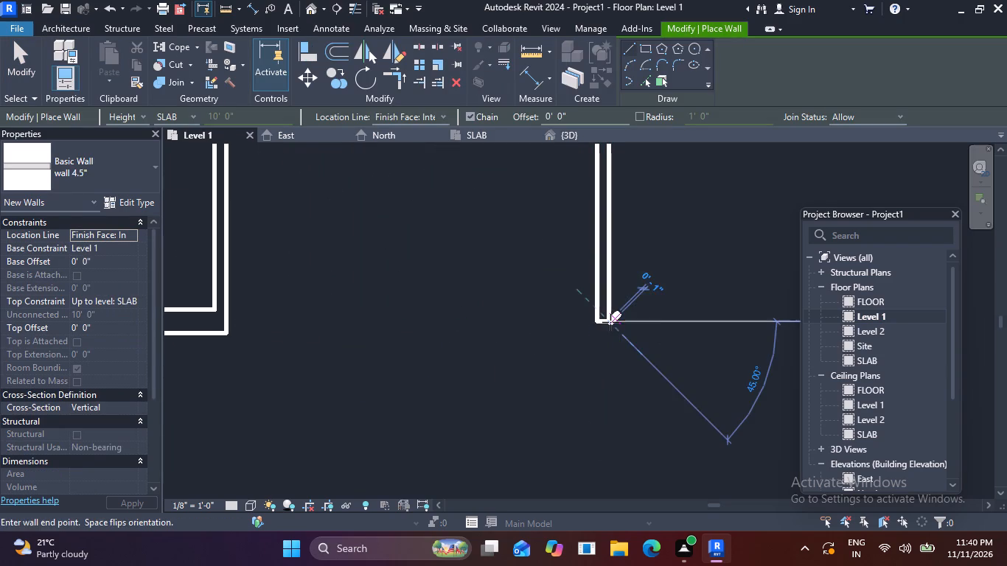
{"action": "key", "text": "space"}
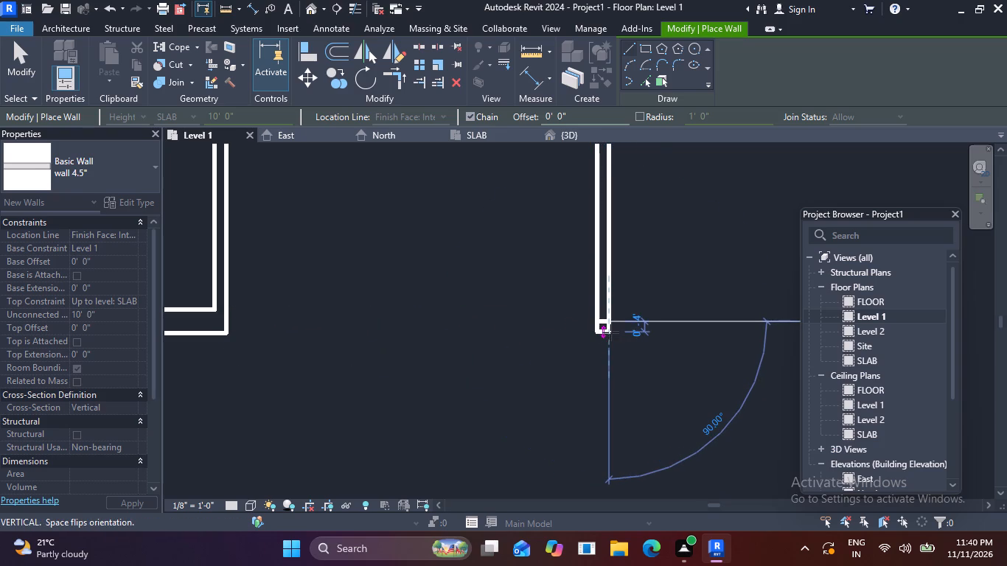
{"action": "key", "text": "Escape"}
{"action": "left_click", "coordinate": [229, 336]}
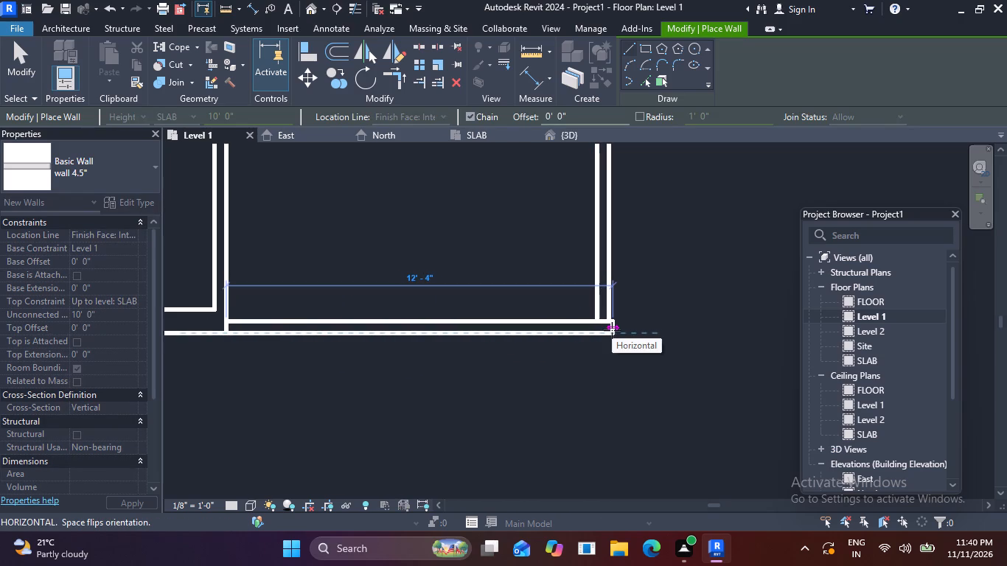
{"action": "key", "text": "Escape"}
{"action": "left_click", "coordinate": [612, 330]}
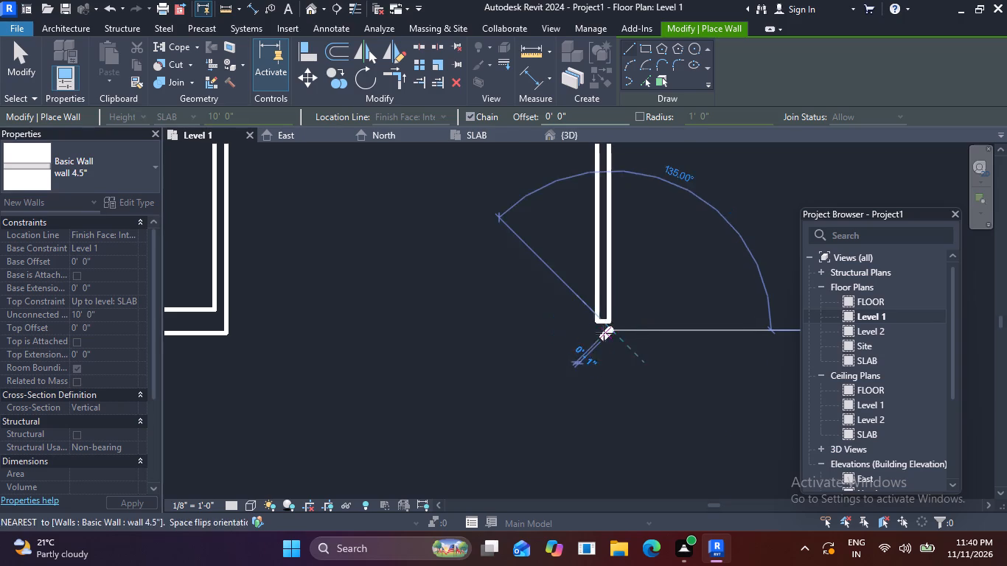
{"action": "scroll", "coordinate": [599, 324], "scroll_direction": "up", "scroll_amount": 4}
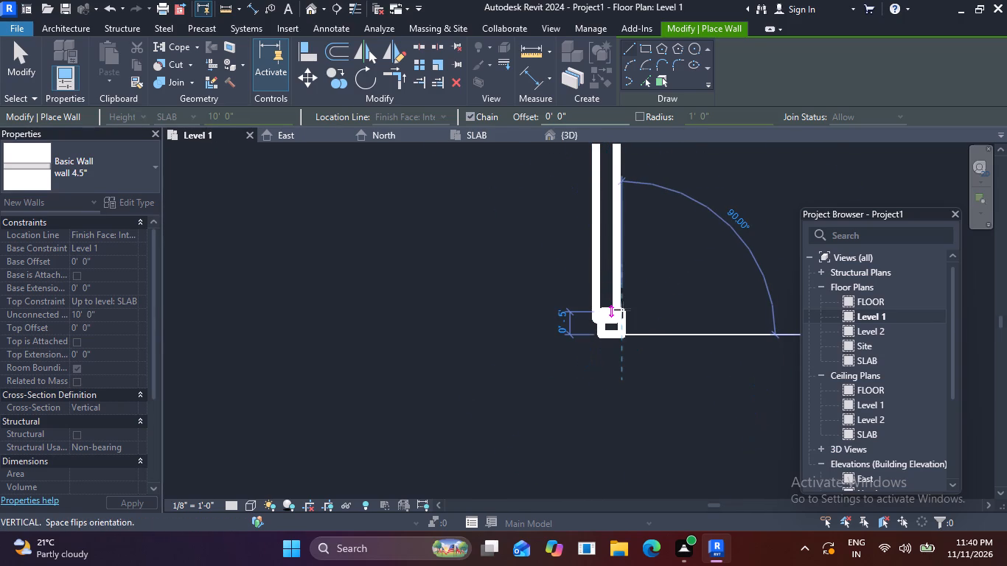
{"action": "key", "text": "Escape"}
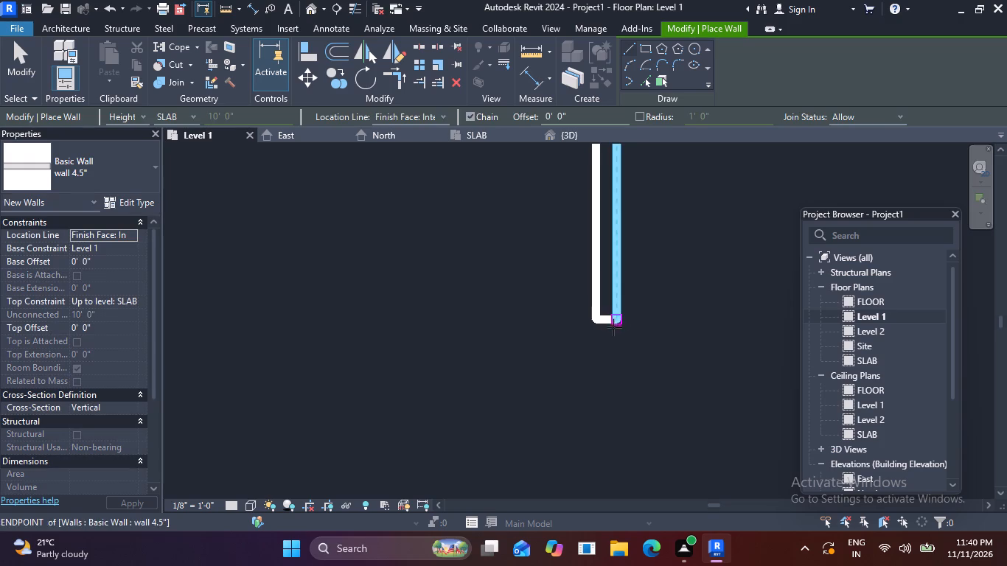
Draw a 4.5" wall segment about 4 inches long southward from the east wall's south end, level with the building's south face.
{"action": "scroll", "coordinate": [611, 335], "scroll_direction": "down", "scroll_amount": 3}
{"action": "left_click", "coordinate": [617, 327]}
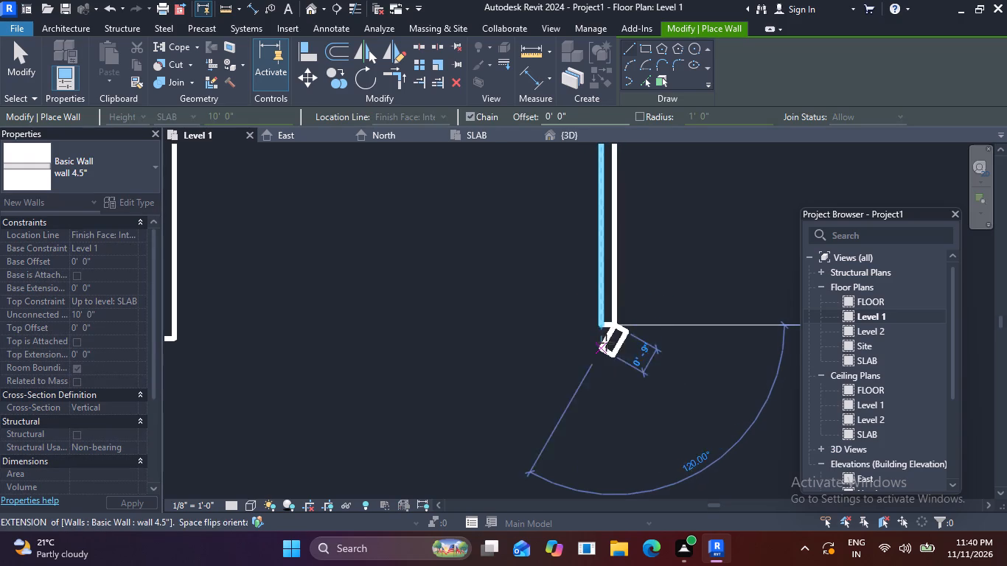
{"action": "key", "text": "space"}
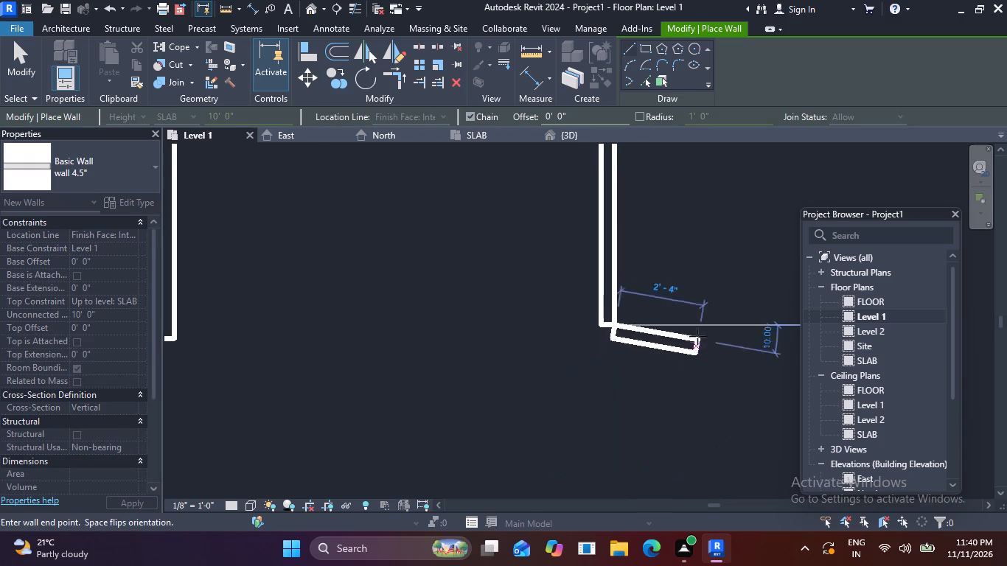
{"action": "scroll", "coordinate": [698, 335], "scroll_direction": "down", "scroll_amount": 3}
{"action": "middle_click_drag", "start_coordinate": [635, 368], "coordinate": [654, 330]}
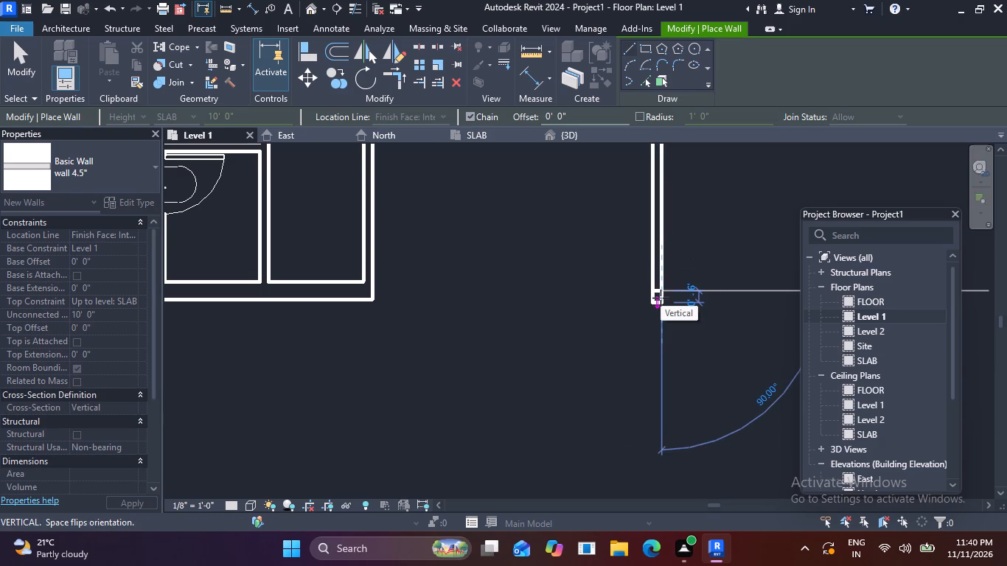
{"action": "scroll", "coordinate": [661, 298], "scroll_direction": "up", "scroll_amount": 2}
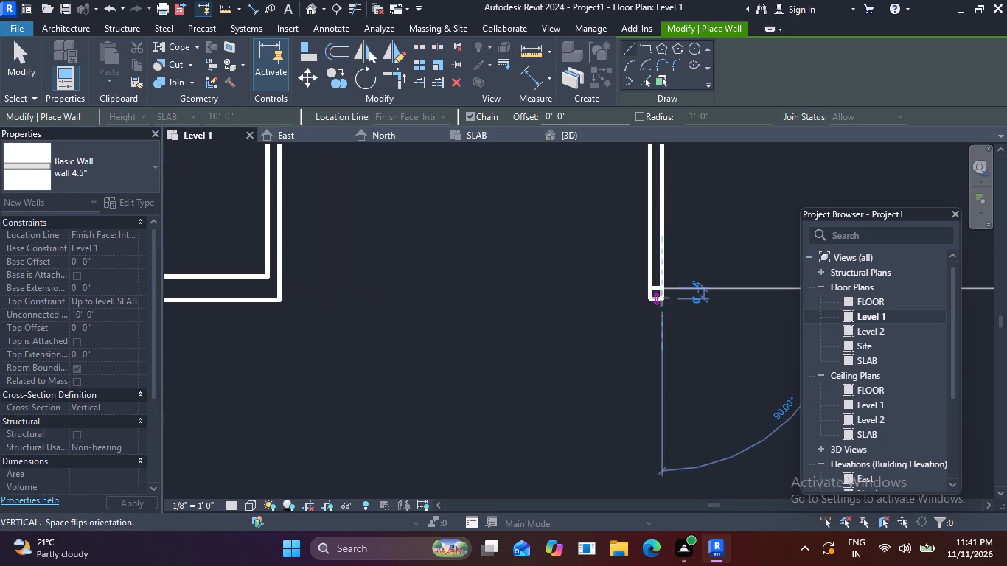
{"action": "left_click", "coordinate": [661, 298]}
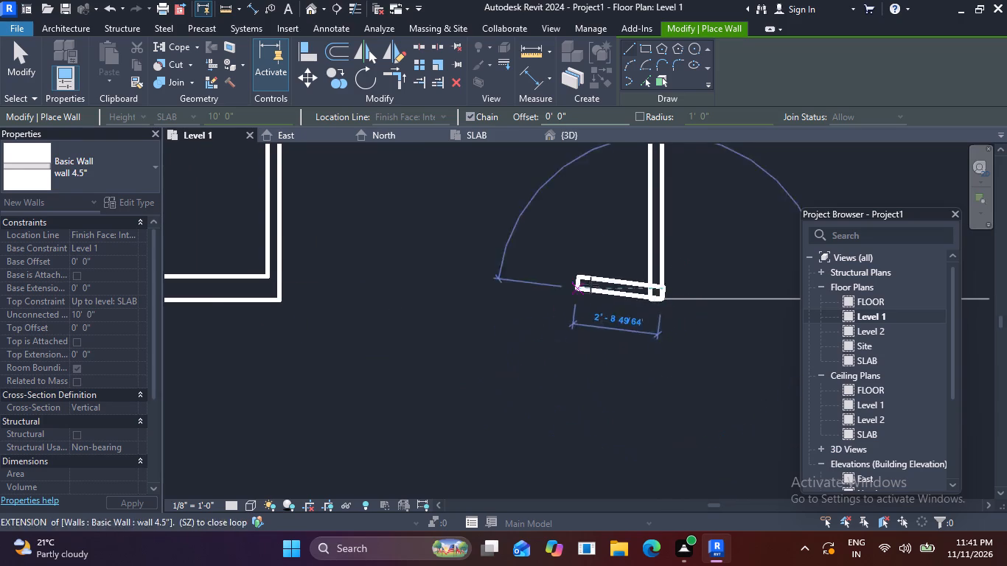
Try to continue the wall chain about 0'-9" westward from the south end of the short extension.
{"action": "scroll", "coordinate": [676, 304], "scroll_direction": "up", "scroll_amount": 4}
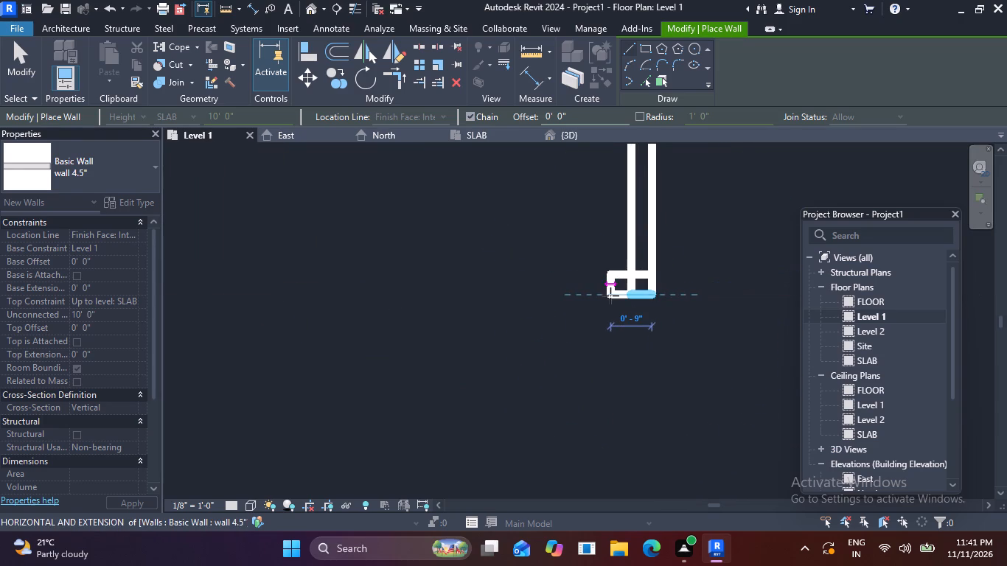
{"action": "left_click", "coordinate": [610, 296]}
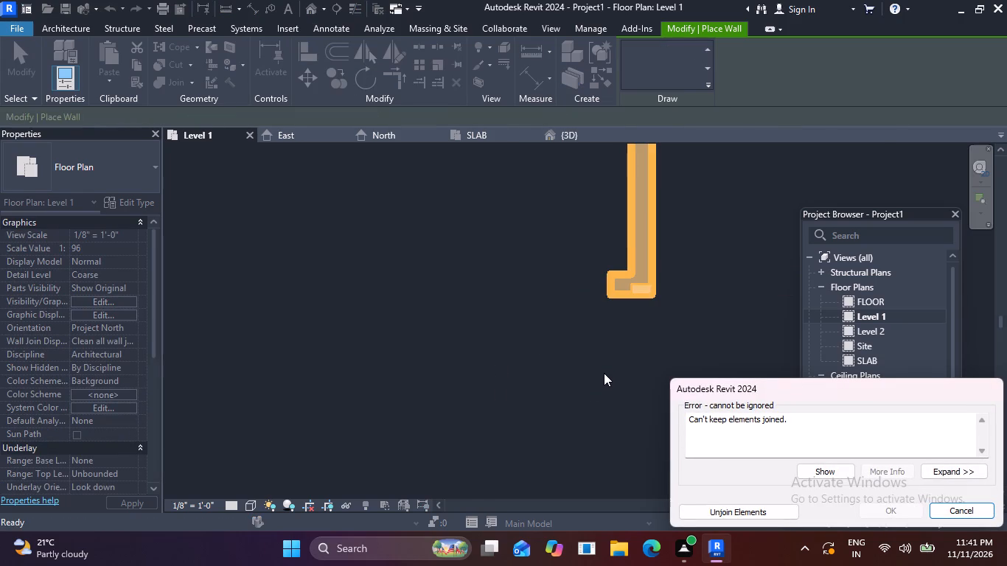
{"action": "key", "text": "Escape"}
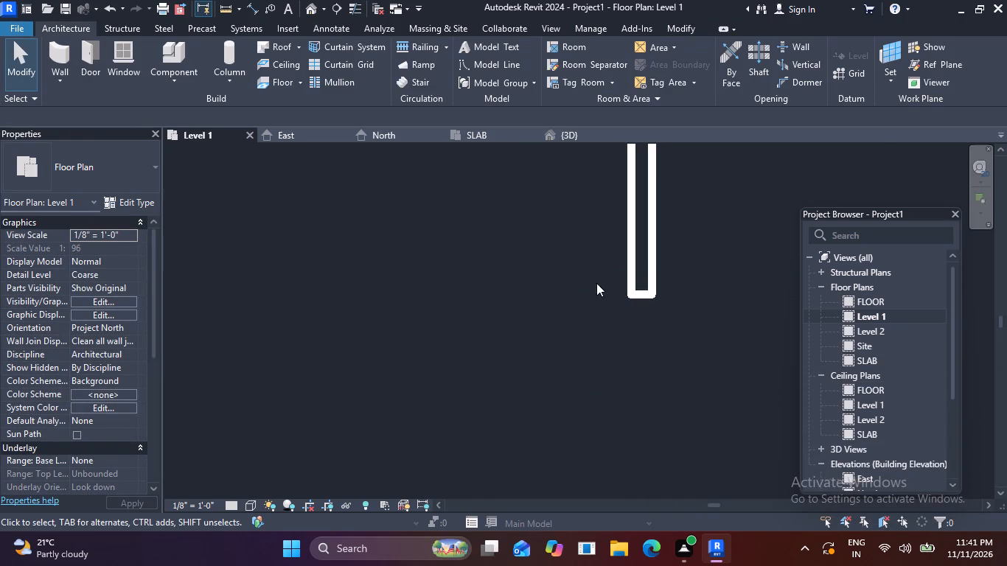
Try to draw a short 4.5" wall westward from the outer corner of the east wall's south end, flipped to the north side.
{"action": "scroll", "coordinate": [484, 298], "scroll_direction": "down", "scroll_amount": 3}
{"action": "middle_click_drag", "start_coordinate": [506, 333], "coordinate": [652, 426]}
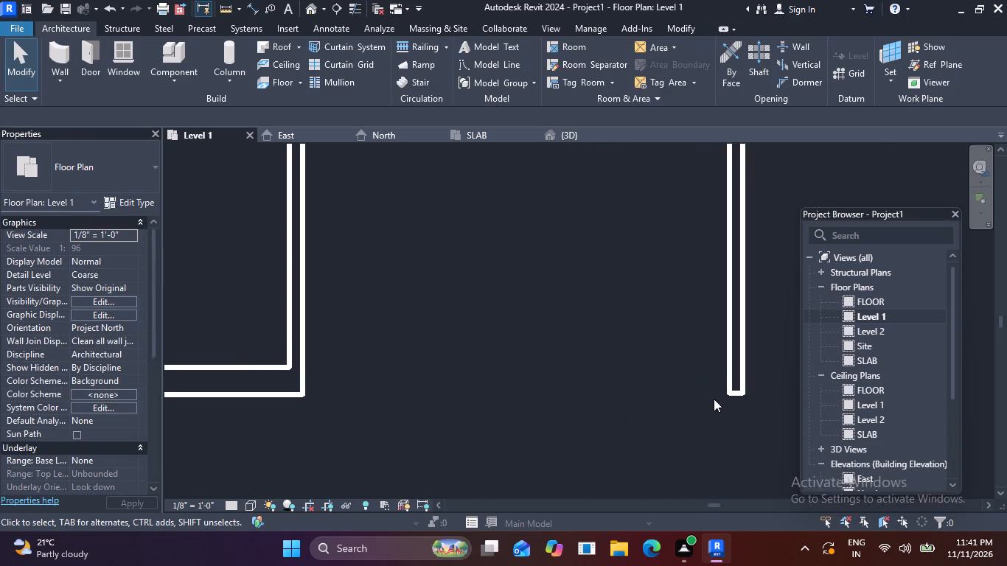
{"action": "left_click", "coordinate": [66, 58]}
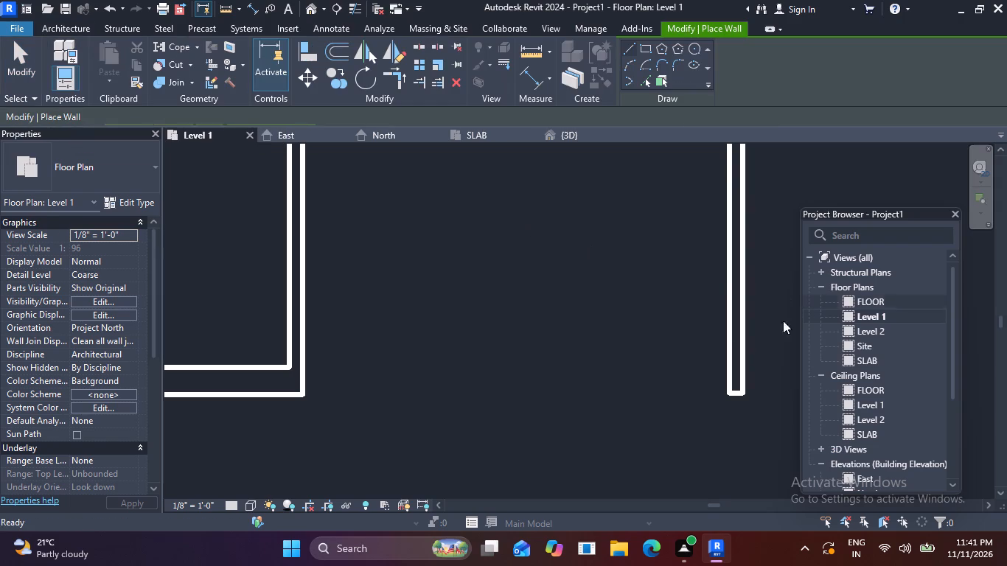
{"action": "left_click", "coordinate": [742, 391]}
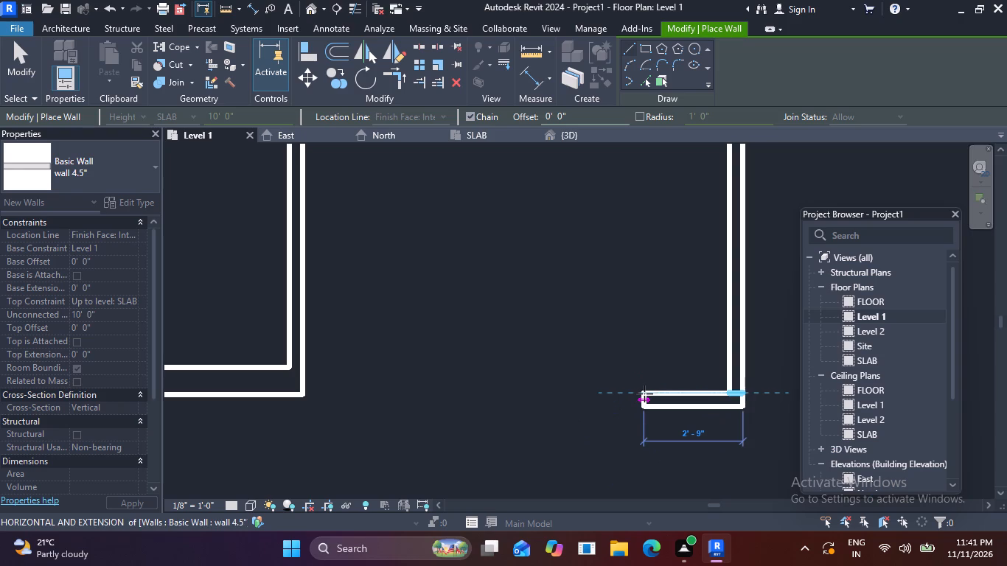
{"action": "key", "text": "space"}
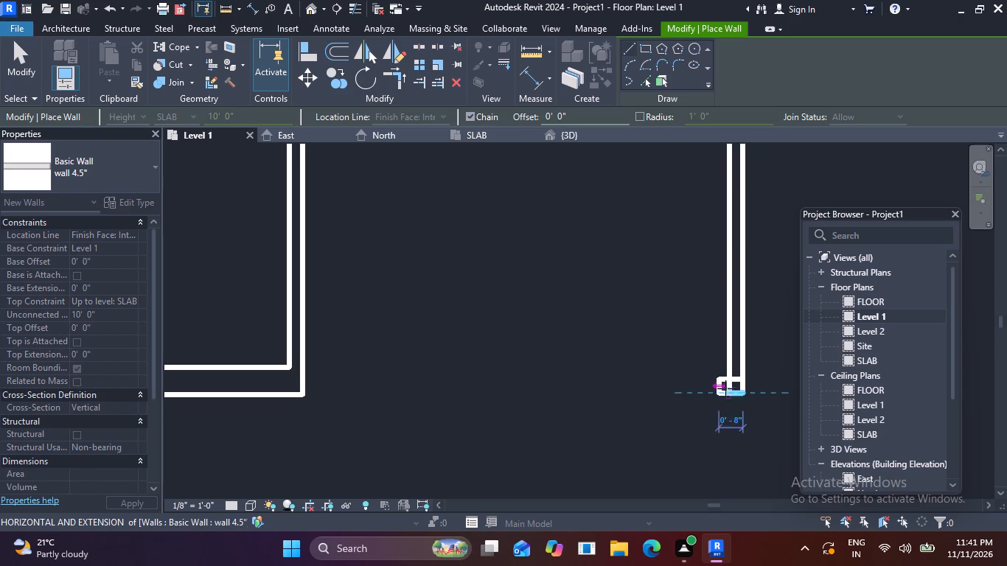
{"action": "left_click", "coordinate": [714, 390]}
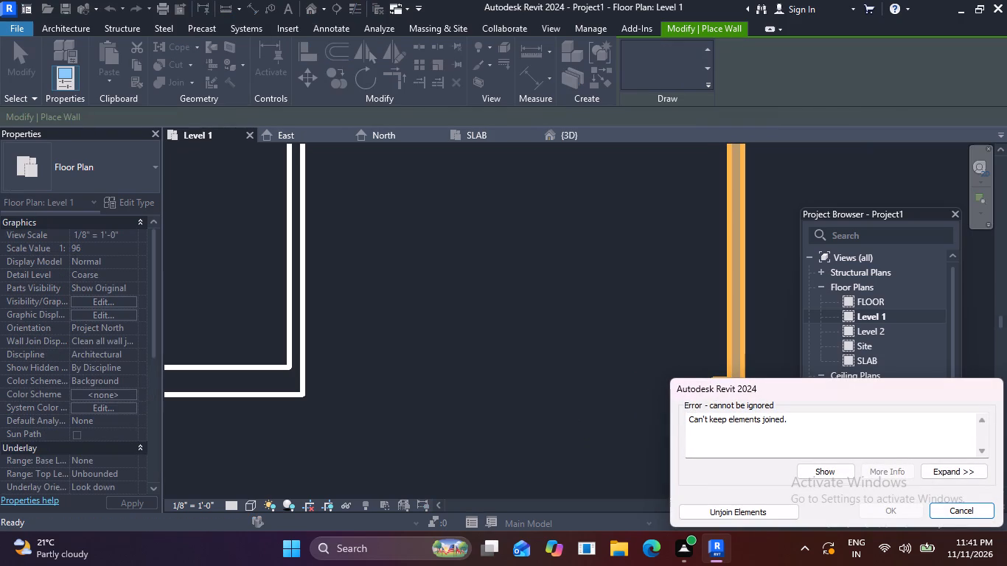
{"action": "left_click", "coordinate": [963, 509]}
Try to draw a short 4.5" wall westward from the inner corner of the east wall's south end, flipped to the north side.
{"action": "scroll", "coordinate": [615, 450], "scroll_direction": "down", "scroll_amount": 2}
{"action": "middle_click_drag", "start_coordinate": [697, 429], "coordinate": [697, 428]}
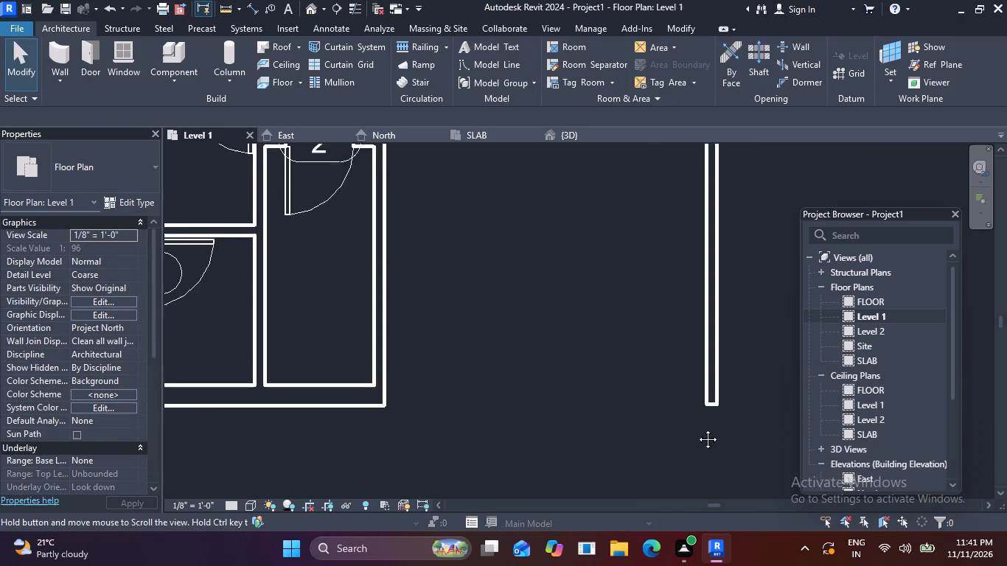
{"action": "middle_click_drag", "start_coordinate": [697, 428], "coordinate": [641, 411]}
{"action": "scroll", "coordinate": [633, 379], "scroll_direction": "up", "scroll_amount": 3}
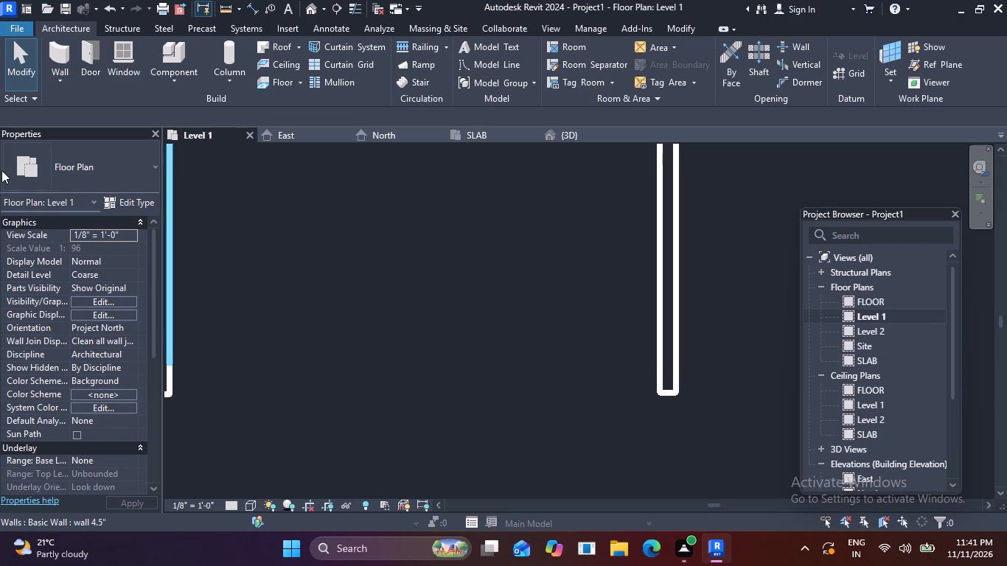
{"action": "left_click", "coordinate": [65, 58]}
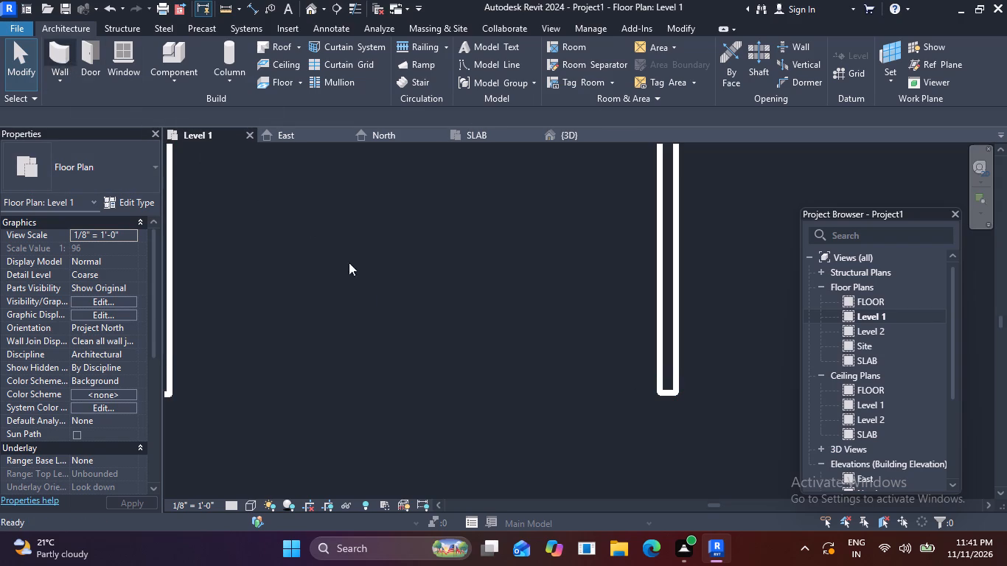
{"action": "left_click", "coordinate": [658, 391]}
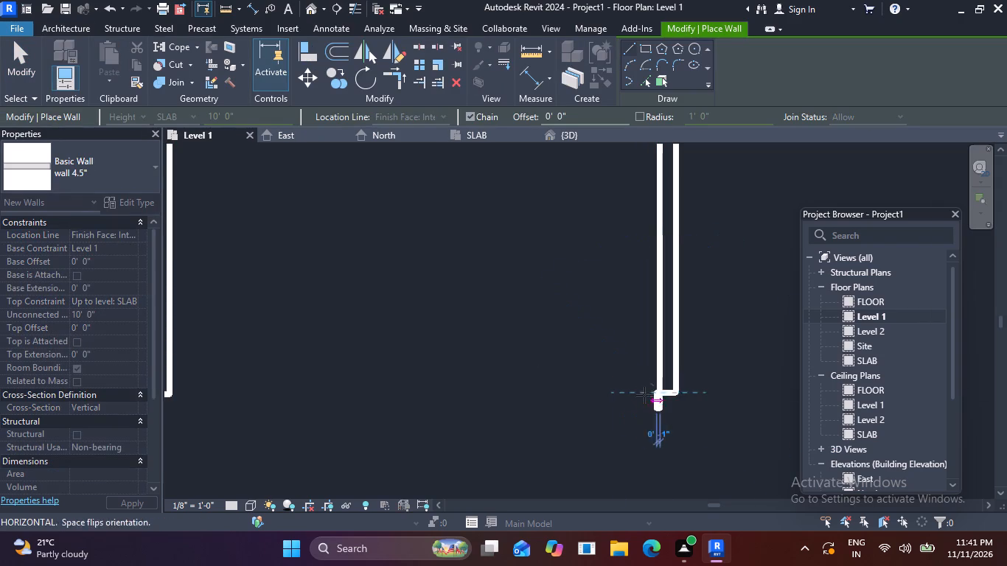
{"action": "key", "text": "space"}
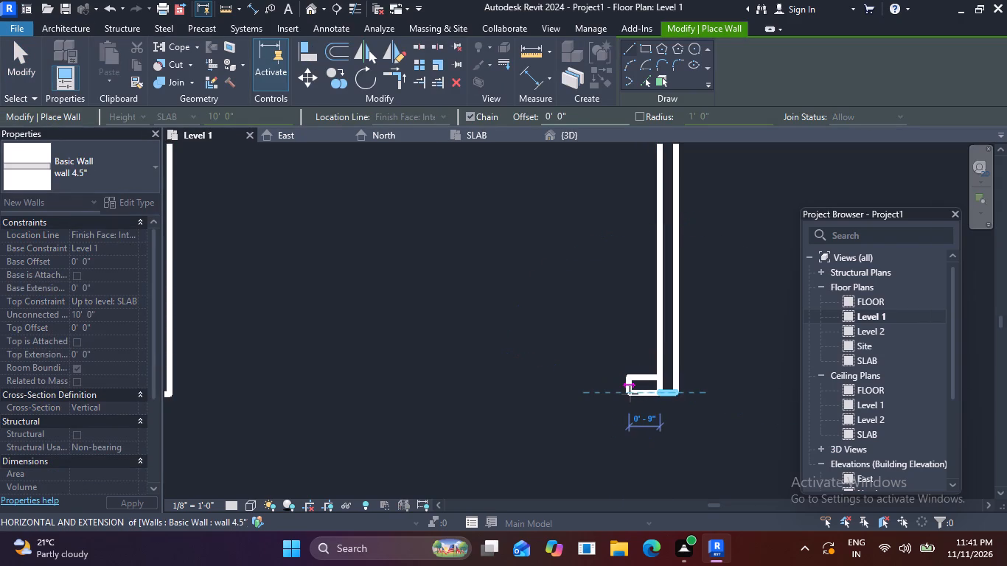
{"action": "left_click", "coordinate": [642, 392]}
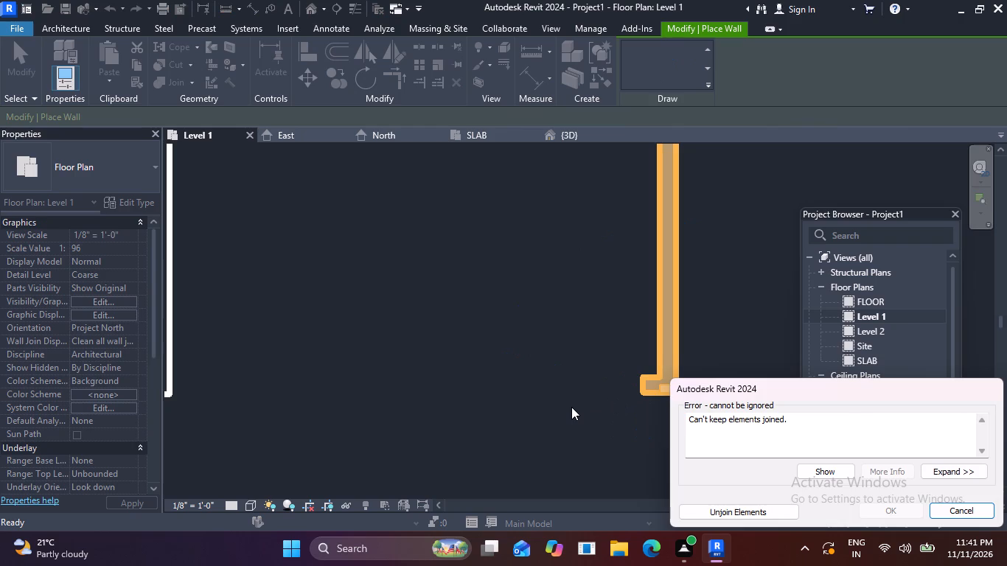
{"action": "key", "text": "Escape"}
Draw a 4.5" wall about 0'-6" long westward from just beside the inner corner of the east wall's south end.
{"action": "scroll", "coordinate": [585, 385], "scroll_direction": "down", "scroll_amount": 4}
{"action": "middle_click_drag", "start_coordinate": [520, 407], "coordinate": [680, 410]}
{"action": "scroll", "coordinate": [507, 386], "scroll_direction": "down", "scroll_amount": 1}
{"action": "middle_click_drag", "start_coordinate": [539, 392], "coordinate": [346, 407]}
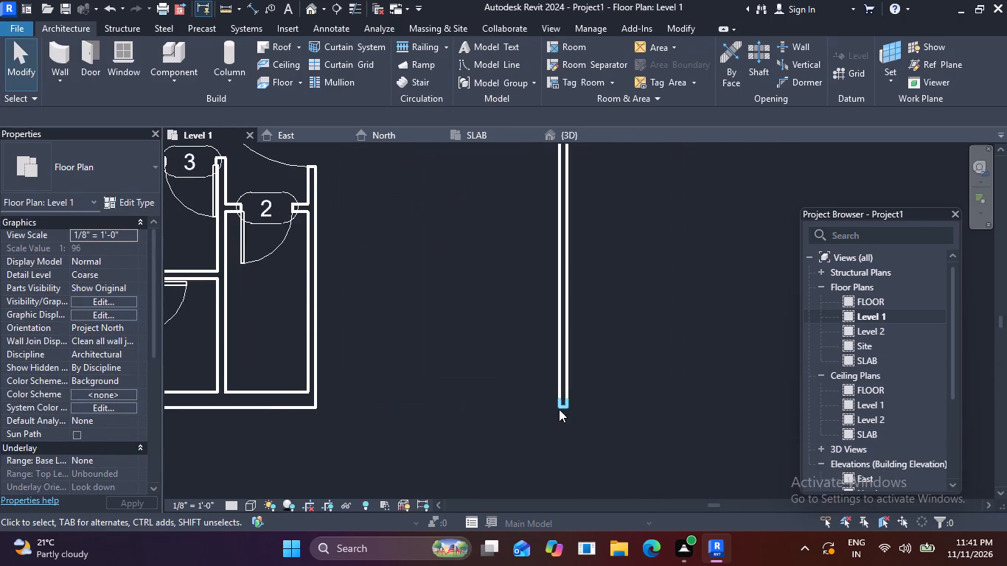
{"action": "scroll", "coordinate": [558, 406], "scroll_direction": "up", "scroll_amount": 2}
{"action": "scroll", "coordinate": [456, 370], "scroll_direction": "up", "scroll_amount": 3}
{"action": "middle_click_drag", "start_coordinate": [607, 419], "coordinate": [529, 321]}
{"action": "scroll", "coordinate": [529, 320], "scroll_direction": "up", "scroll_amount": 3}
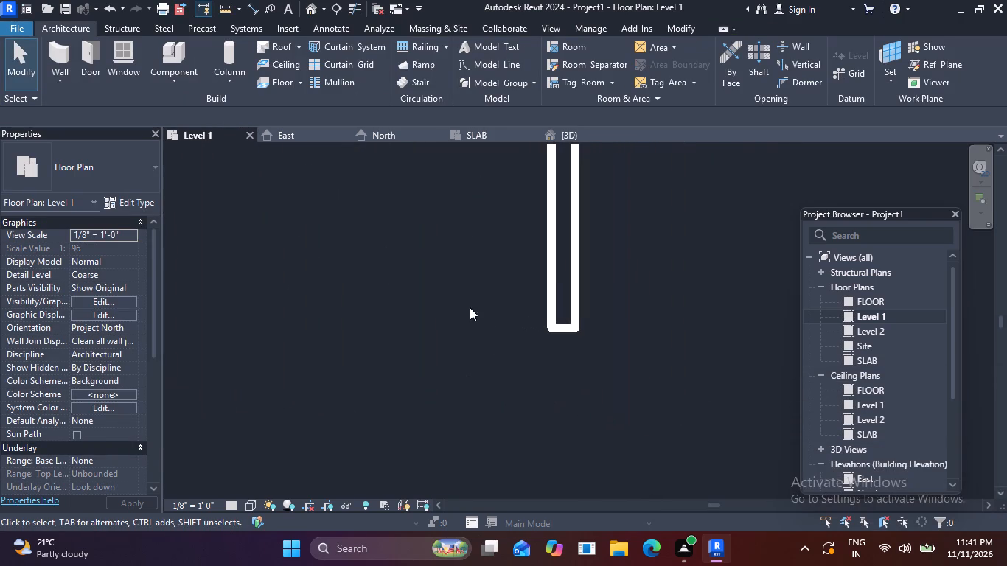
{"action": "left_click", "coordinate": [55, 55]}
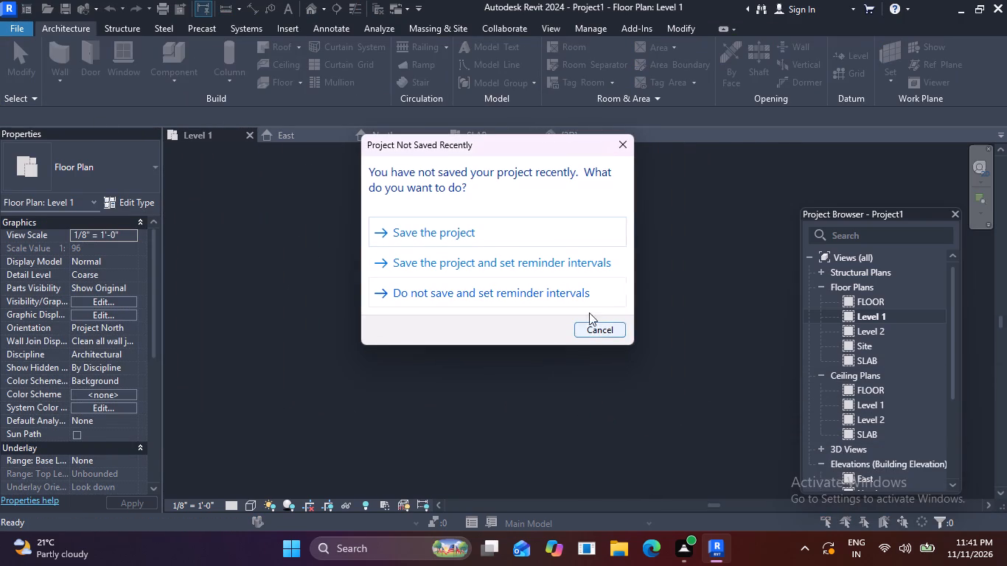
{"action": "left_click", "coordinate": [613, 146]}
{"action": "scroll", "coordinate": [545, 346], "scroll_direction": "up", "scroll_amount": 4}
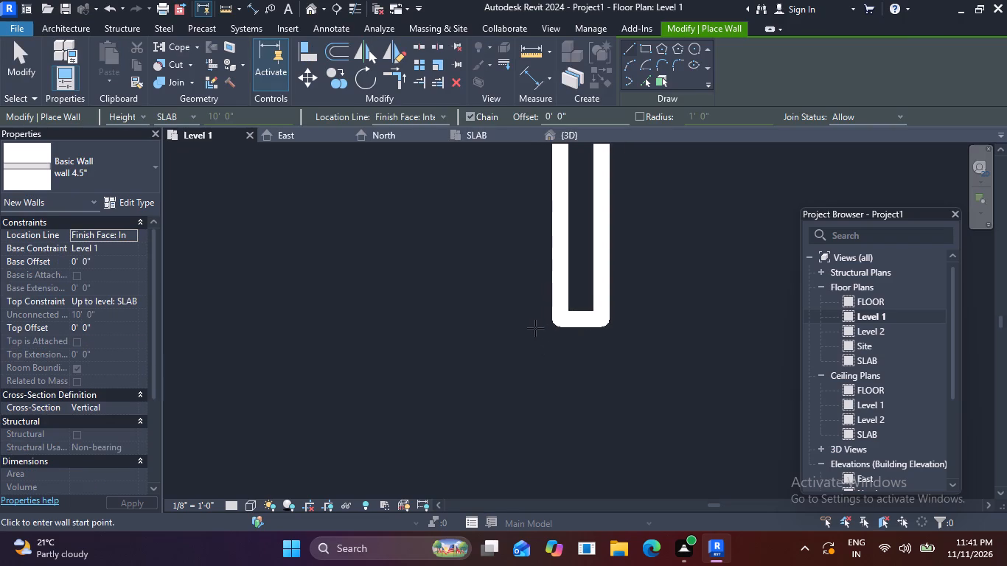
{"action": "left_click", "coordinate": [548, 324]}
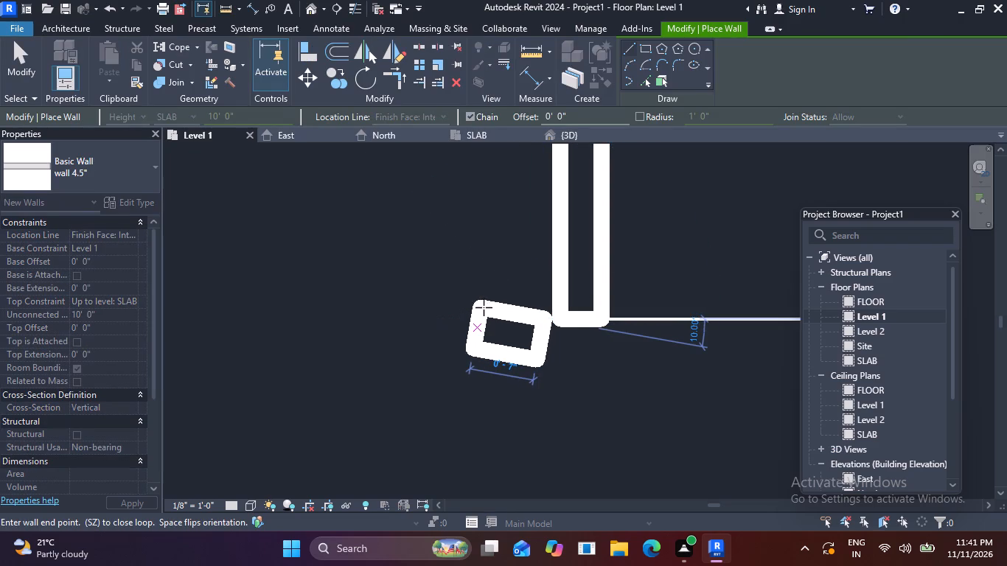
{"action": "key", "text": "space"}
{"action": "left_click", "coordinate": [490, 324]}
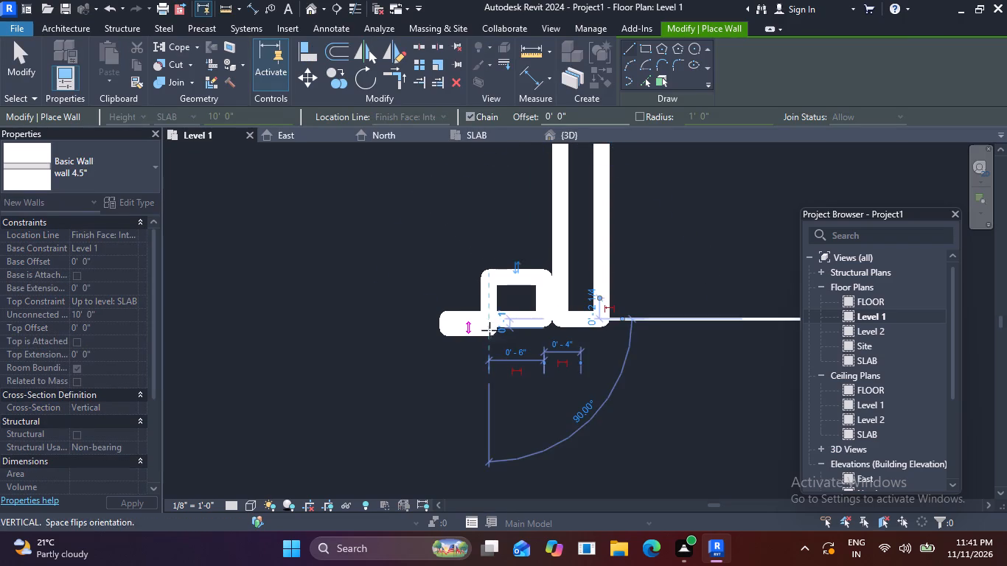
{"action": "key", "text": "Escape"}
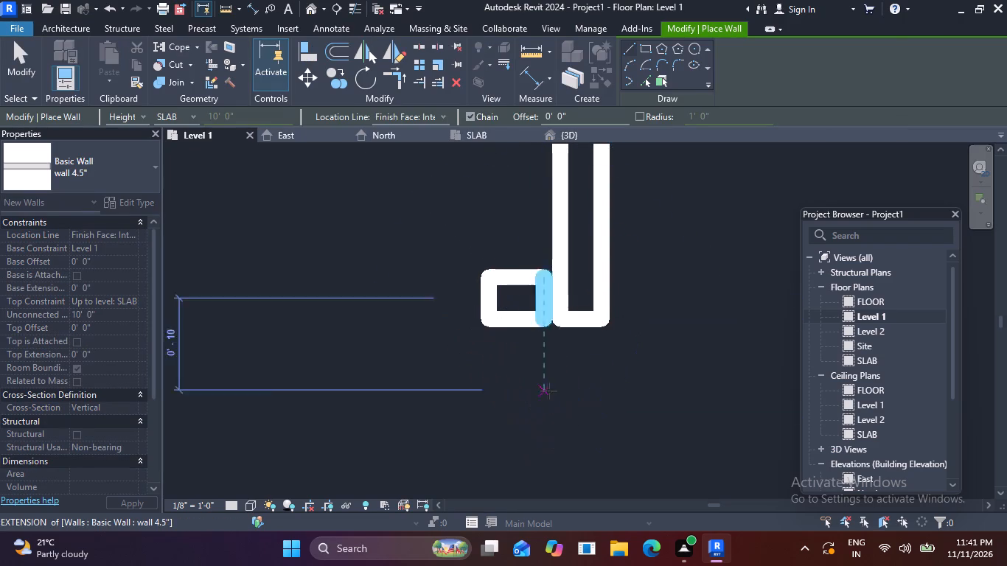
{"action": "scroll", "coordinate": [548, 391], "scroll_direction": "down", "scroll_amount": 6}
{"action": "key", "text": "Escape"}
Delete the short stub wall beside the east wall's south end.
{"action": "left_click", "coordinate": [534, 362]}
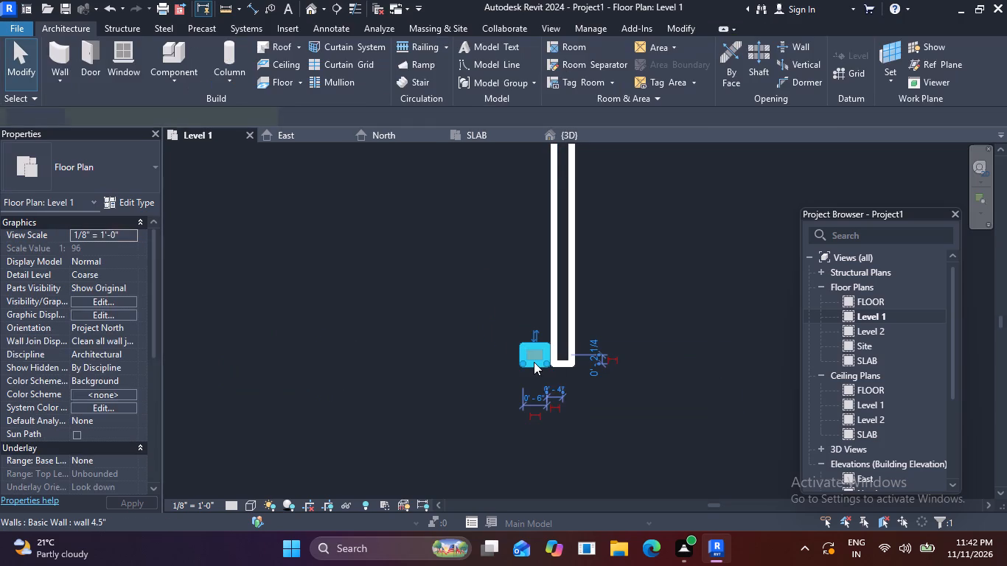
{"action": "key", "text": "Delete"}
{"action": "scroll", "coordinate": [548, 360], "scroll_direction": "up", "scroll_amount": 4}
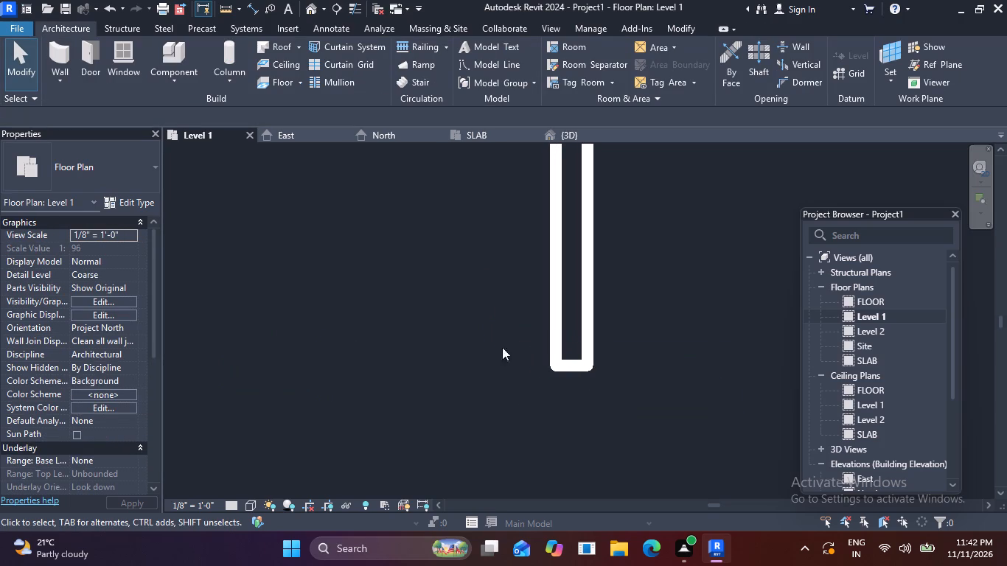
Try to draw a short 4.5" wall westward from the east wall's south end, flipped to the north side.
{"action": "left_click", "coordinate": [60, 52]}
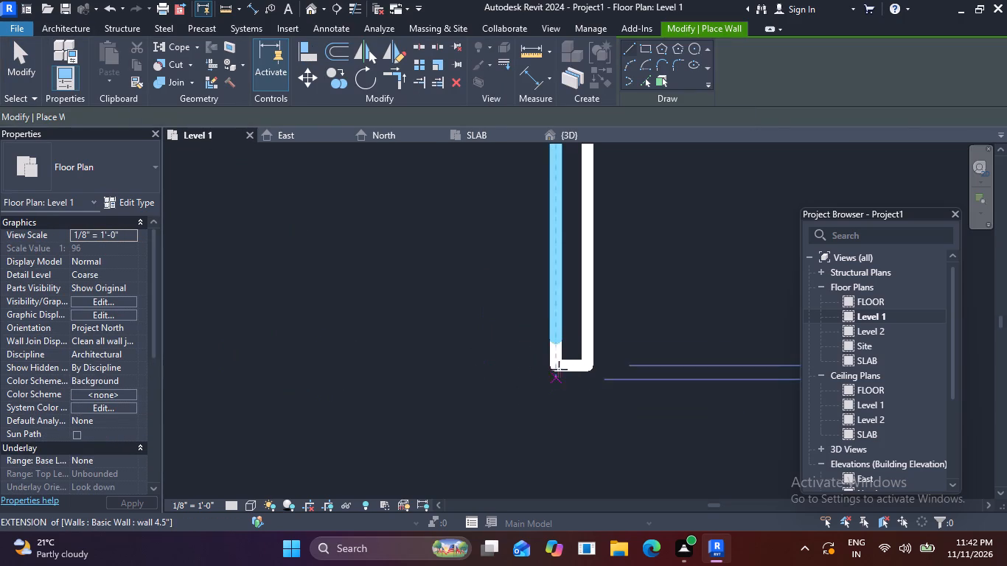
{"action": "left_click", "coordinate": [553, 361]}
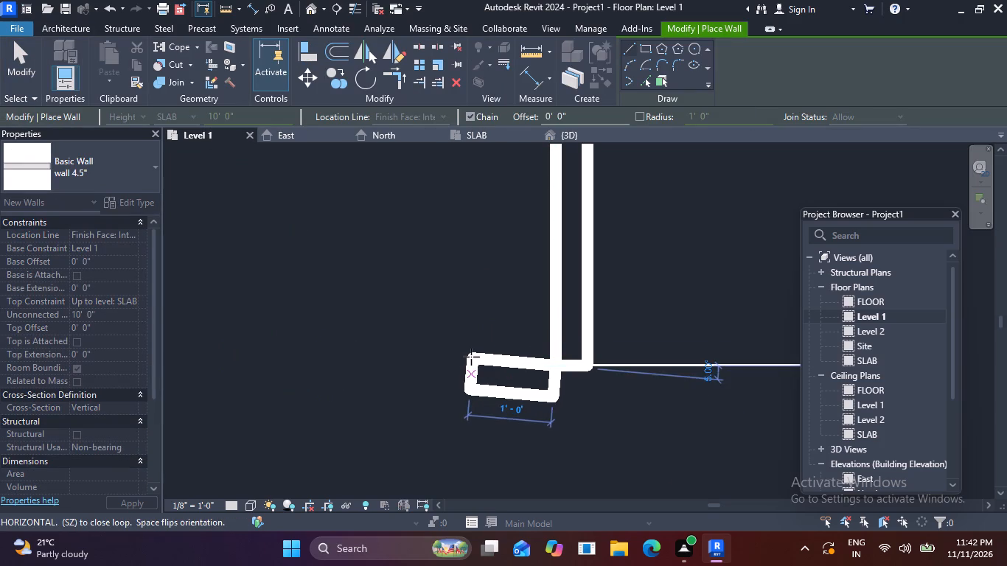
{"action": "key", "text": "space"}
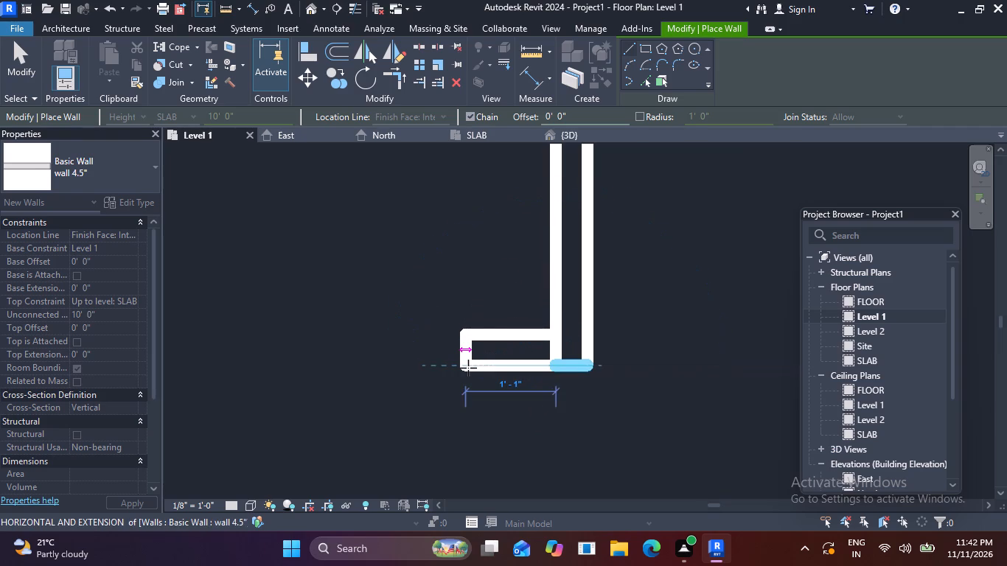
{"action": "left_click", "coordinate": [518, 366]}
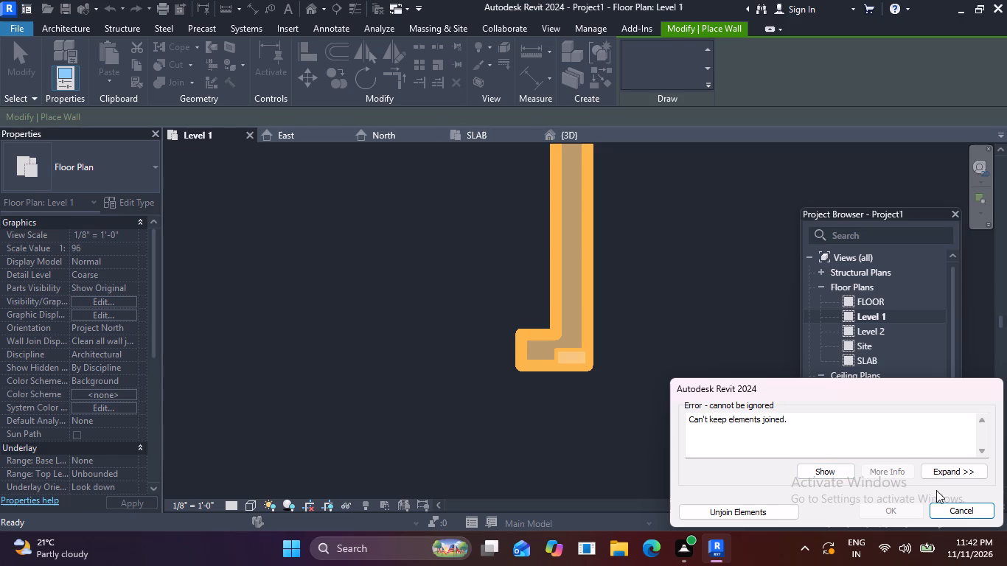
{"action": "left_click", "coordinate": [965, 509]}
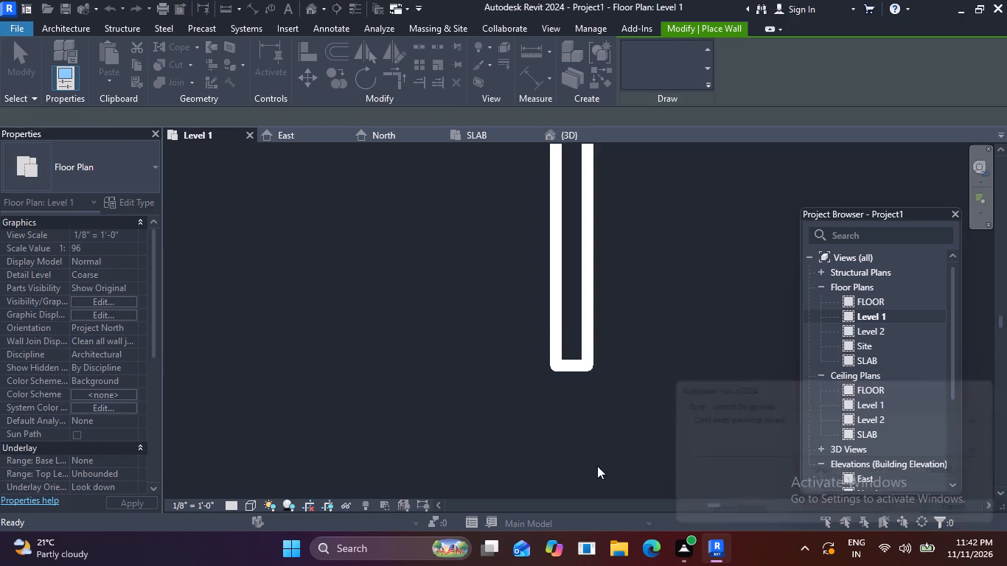
Place two 24" x 42" Window-Double-Hung windows in the south wall, centred in the small rooms served by doors 4 and 2.
{"action": "scroll", "coordinate": [589, 453], "scroll_direction": "down", "scroll_amount": 7}
{"action": "scroll", "coordinate": [497, 432], "scroll_direction": "down", "scroll_amount": 6}
{"action": "middle_click_drag", "start_coordinate": [459, 453], "coordinate": [580, 430]}
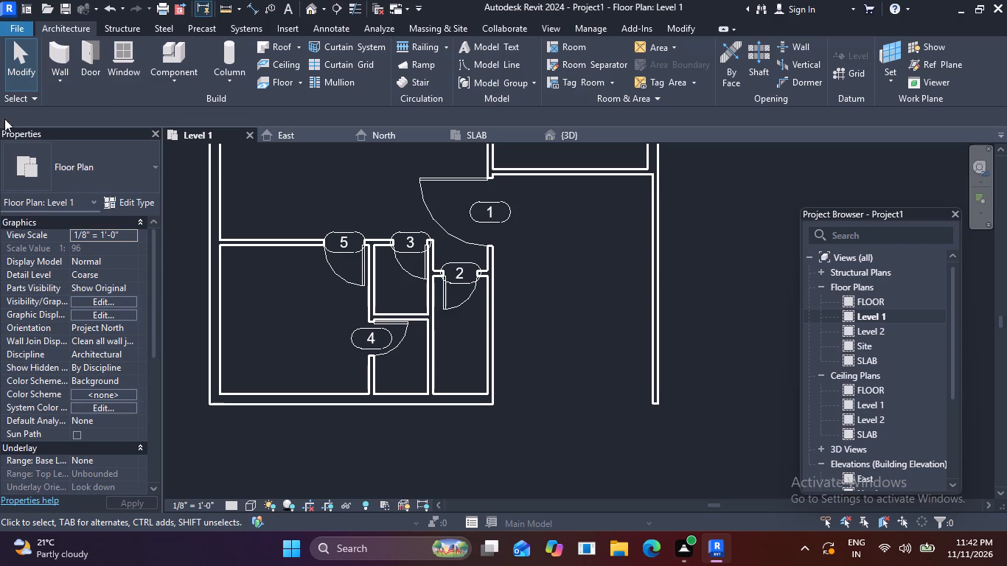
{"action": "left_click", "coordinate": [119, 55]}
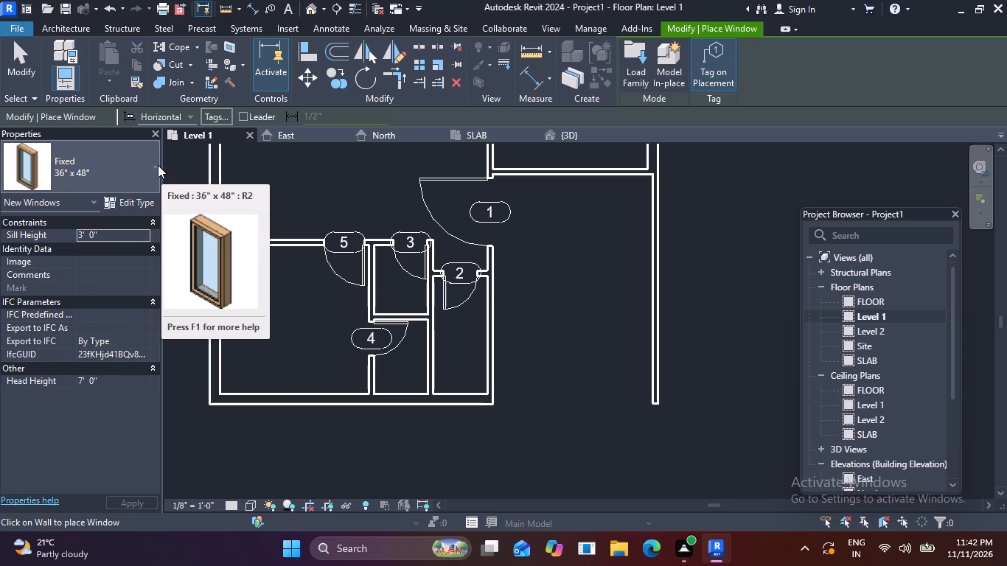
{"action": "left_click", "coordinate": [158, 165]}
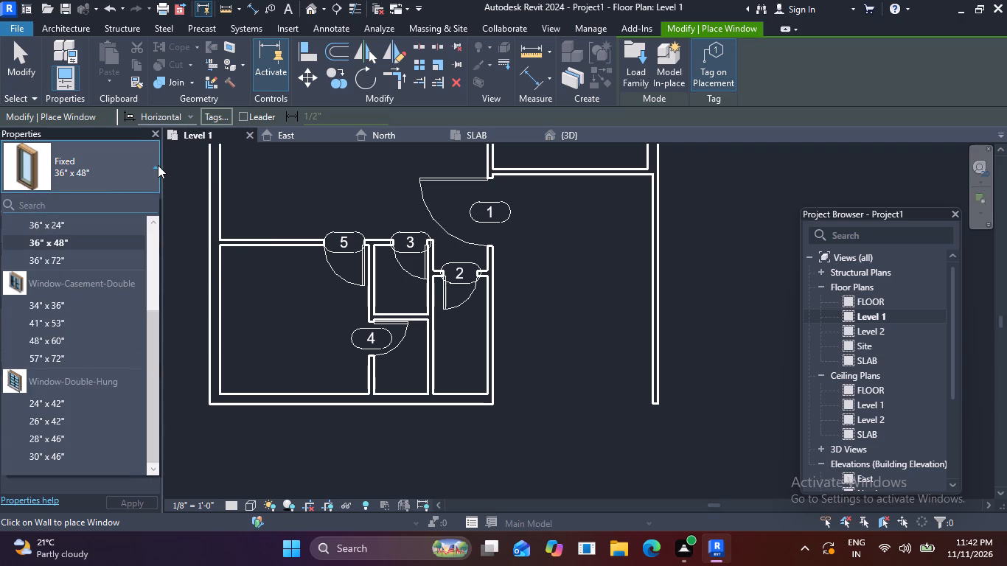
{"action": "scroll", "coordinate": [54, 287], "scroll_direction": "down", "scroll_amount": 4}
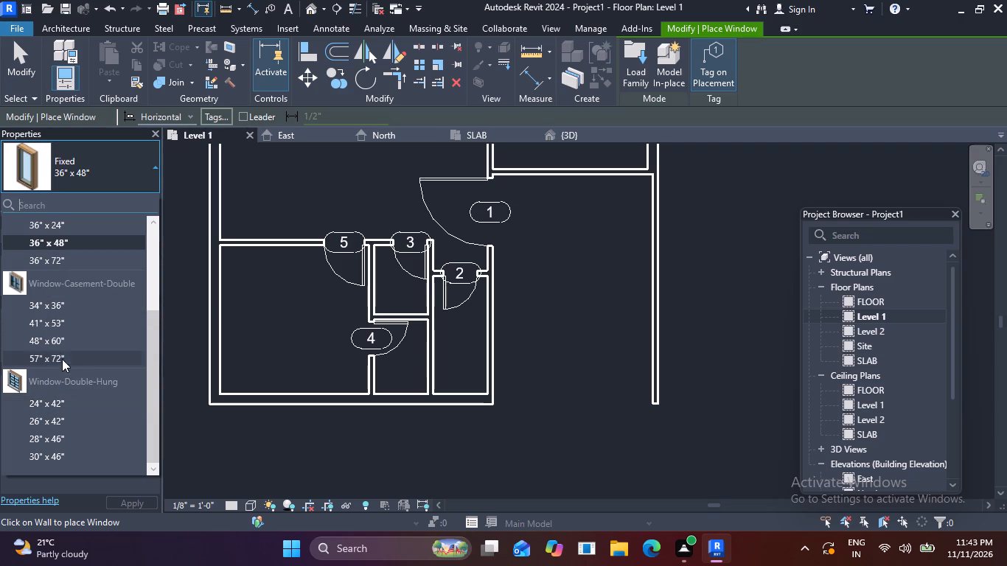
{"action": "scroll", "coordinate": [50, 293], "scroll_direction": "up", "scroll_amount": 4}
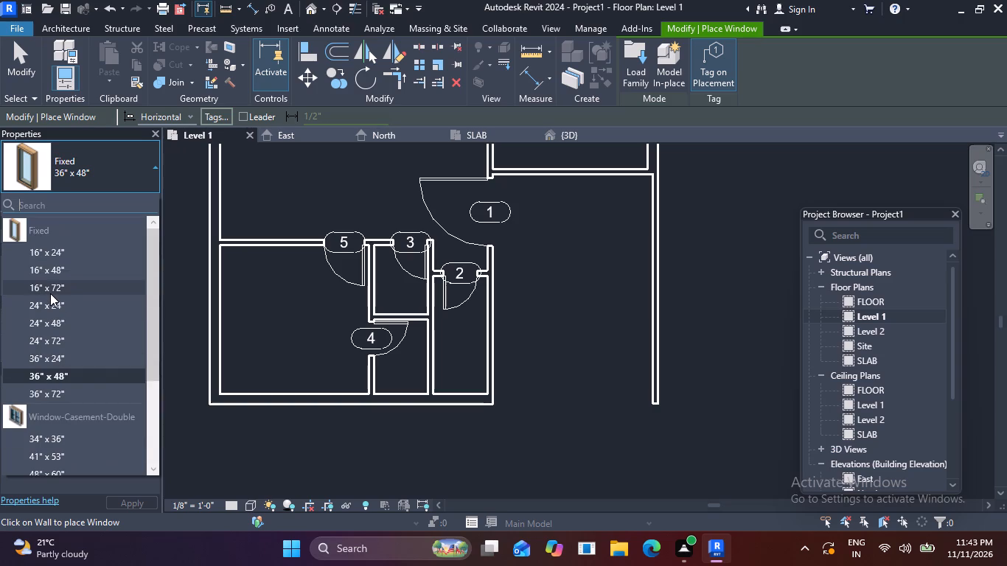
{"action": "scroll", "coordinate": [50, 293], "scroll_direction": "down", "scroll_amount": 5}
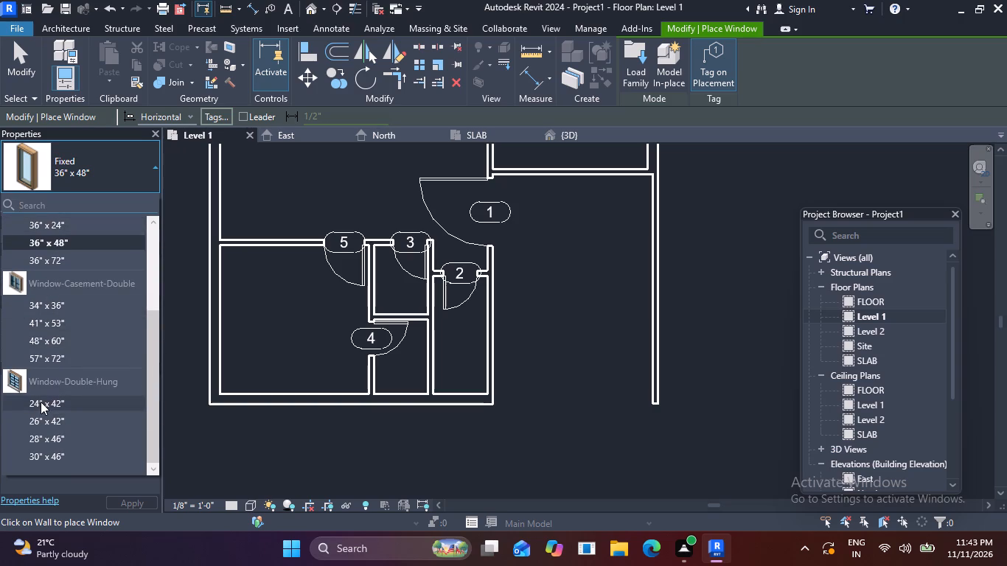
{"action": "left_click", "coordinate": [41, 402]}
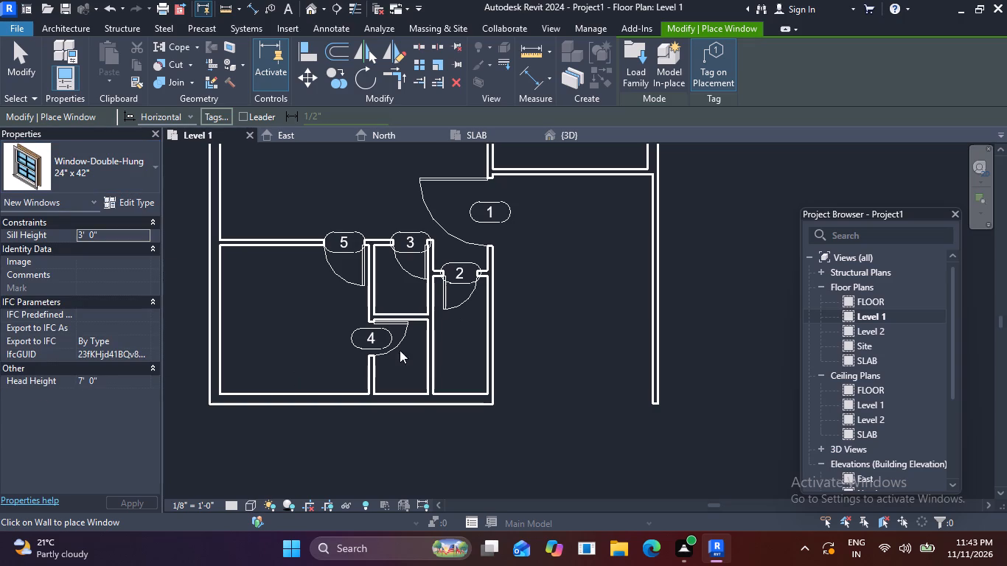
{"action": "left_click", "coordinate": [396, 404]}
{"action": "left_click", "coordinate": [459, 402]}
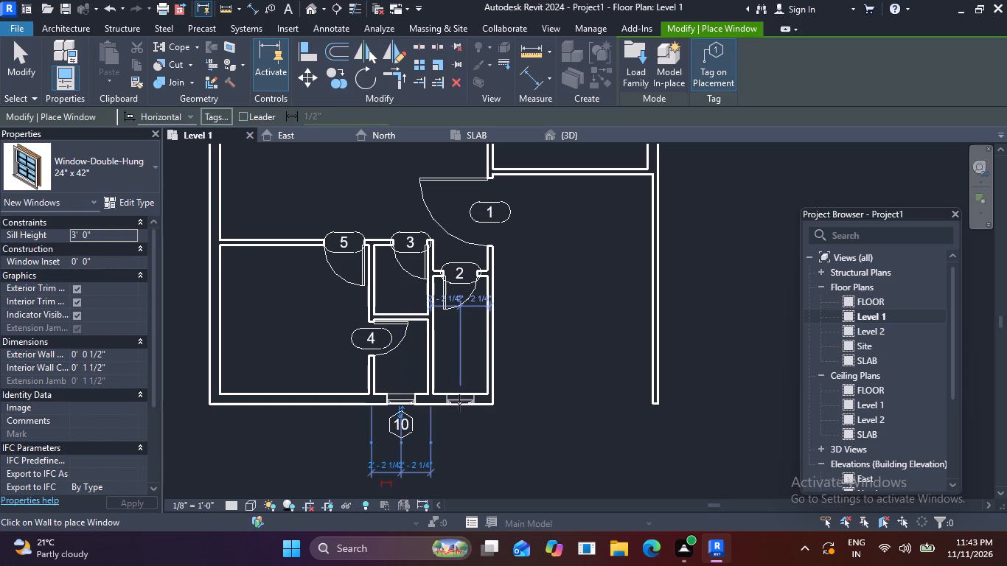
Duplicate the Window-Casement-Double 57" x 72" type under the name 60"X48".
{"action": "scroll", "coordinate": [240, 349], "scroll_direction": "down", "scroll_amount": 2}
{"action": "middle_click_drag", "start_coordinate": [249, 355], "coordinate": [302, 414]}
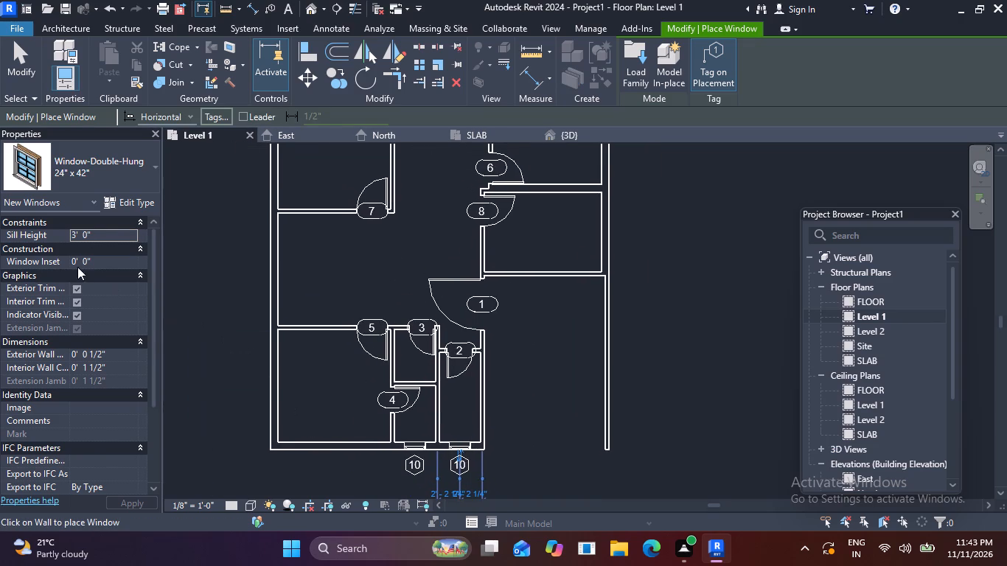
{"action": "left_click", "coordinate": [153, 174]}
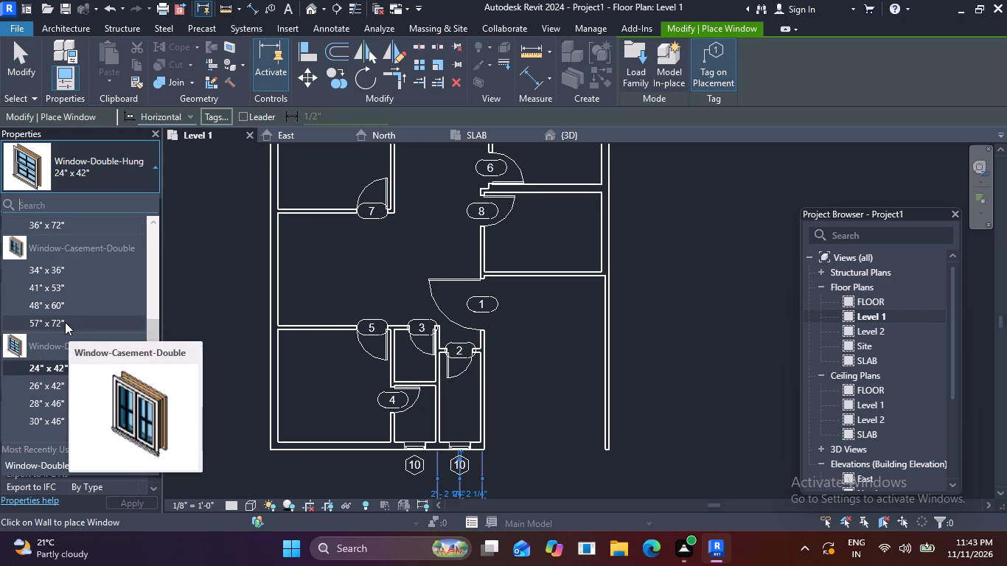
{"action": "left_click", "coordinate": [65, 322]}
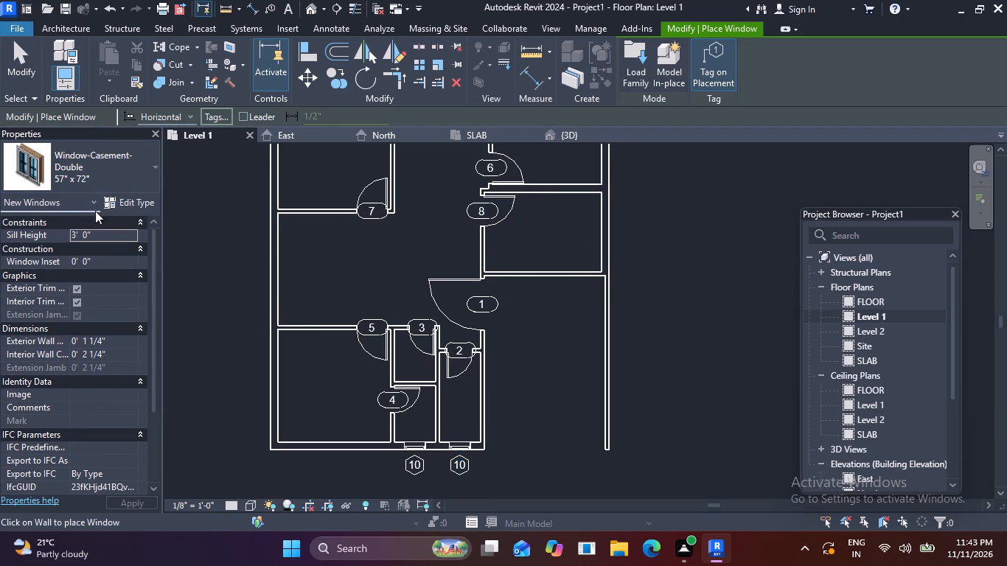
{"action": "left_click", "coordinate": [146, 200]}
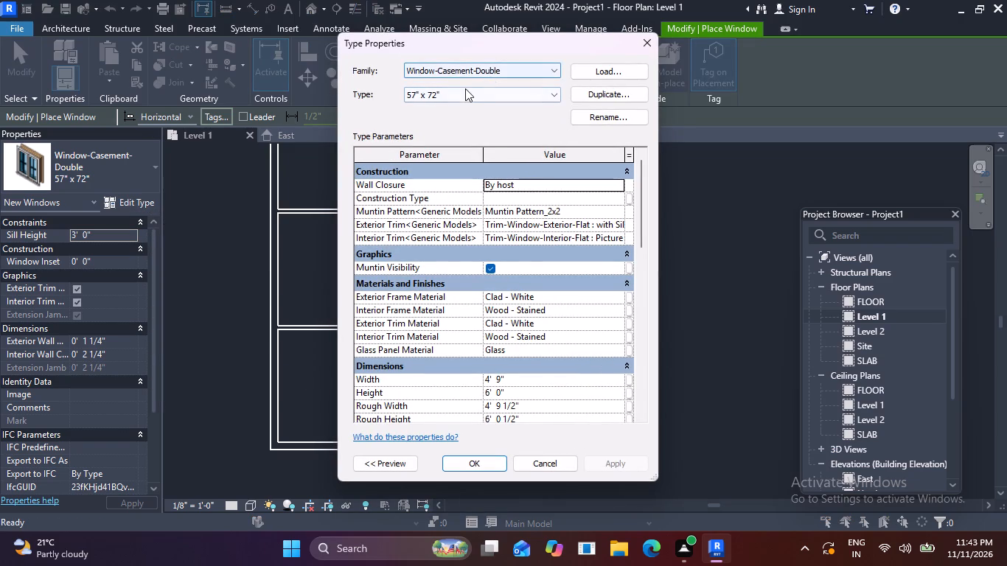
{"action": "left_click", "coordinate": [462, 94]}
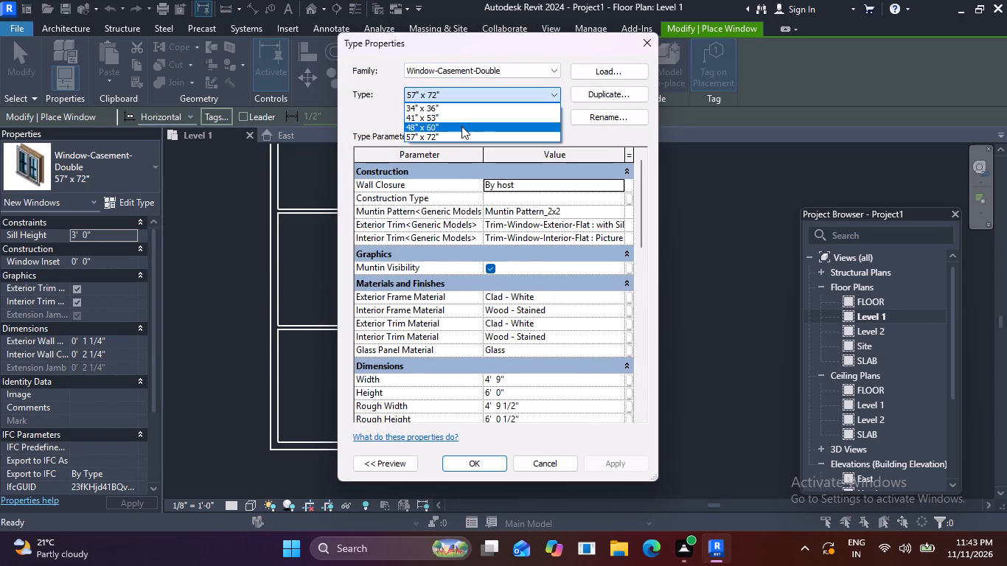
{"action": "left_click", "coordinate": [595, 97]}
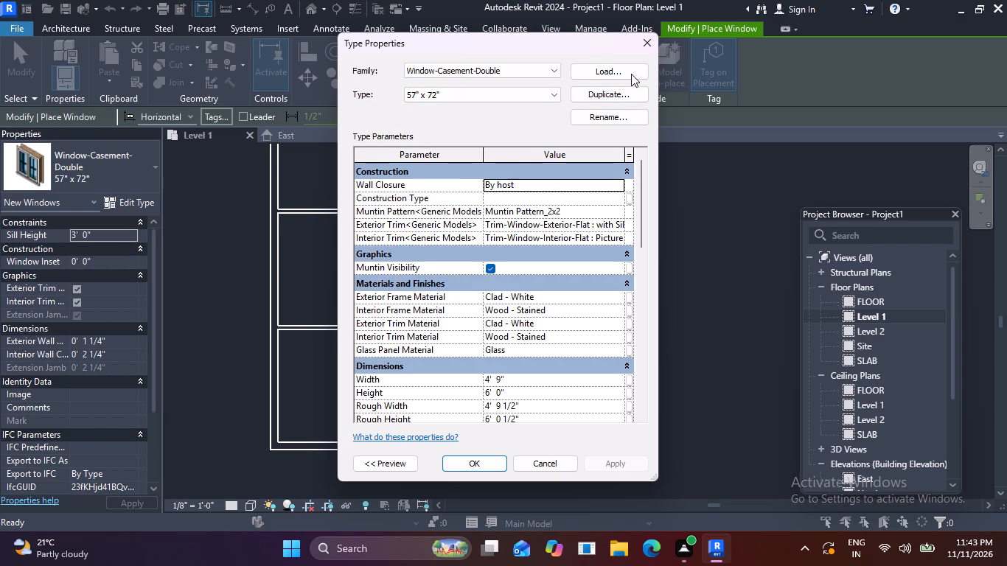
{"action": "left_click", "coordinate": [604, 95]}
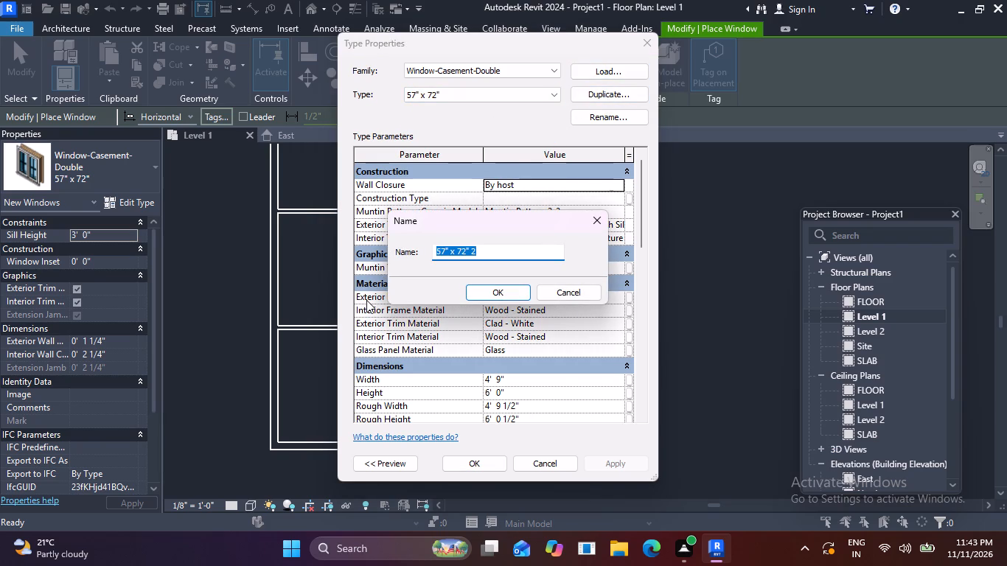
{"action": "key", "text": "BackSpace"}
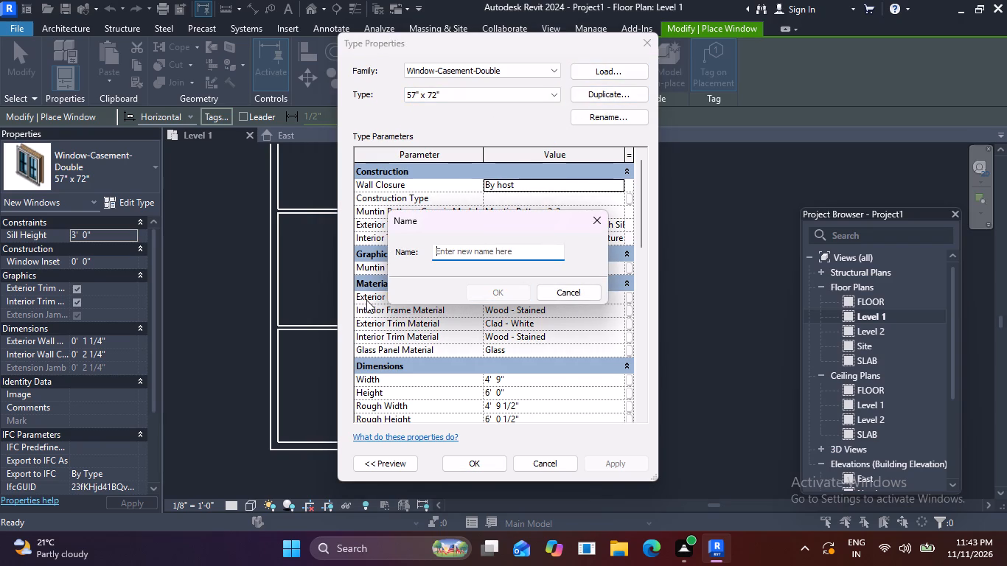
{"action": "type", "text": "60"}
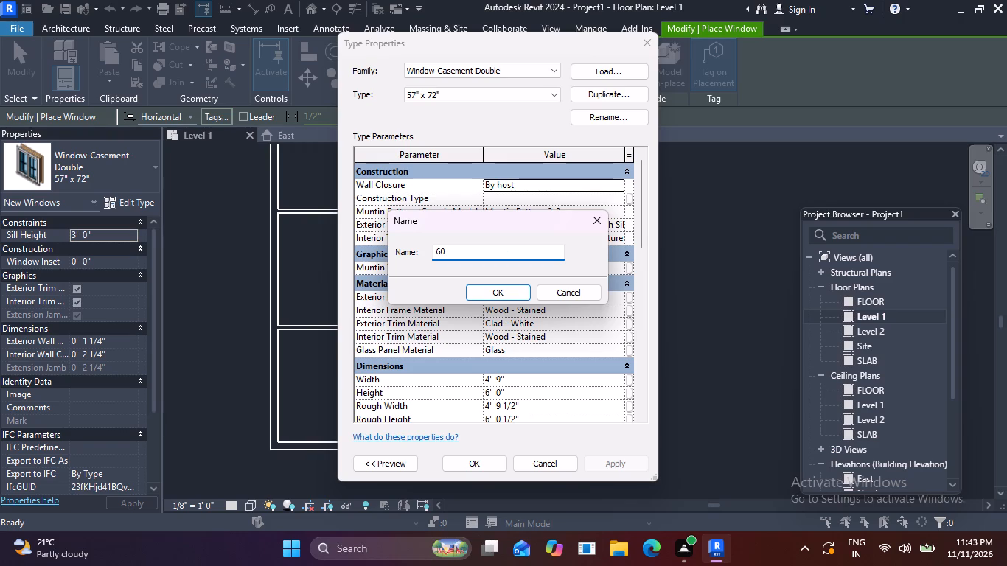
{"action": "key", "text": "shift+quotedbl"}
{"action": "key", "text": "x"}
{"action": "type", "text": "48"}
{"action": "key", "text": "shift+quotedbl"}
{"action": "left_click", "coordinate": [500, 293]}
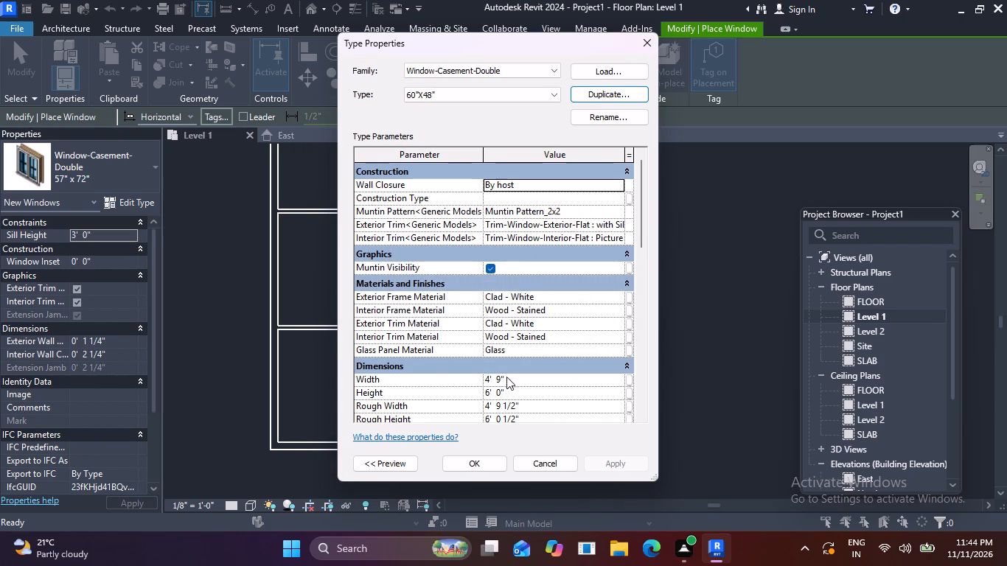
Set the 60"X48" window type's height to 4' and width to 5', and apply the type changes.
{"action": "scroll", "coordinate": [504, 384], "scroll_direction": "down", "scroll_amount": 4}
{"action": "scroll", "coordinate": [523, 243], "scroll_direction": "up", "scroll_amount": 1}
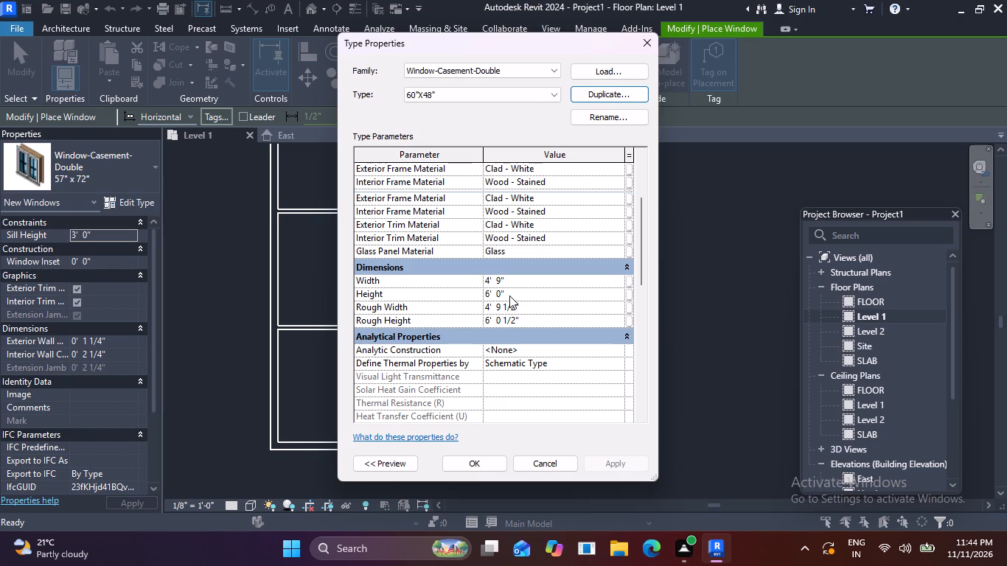
{"action": "left_click", "coordinate": [509, 296]}
{"action": "key", "text": "BackSpace"}
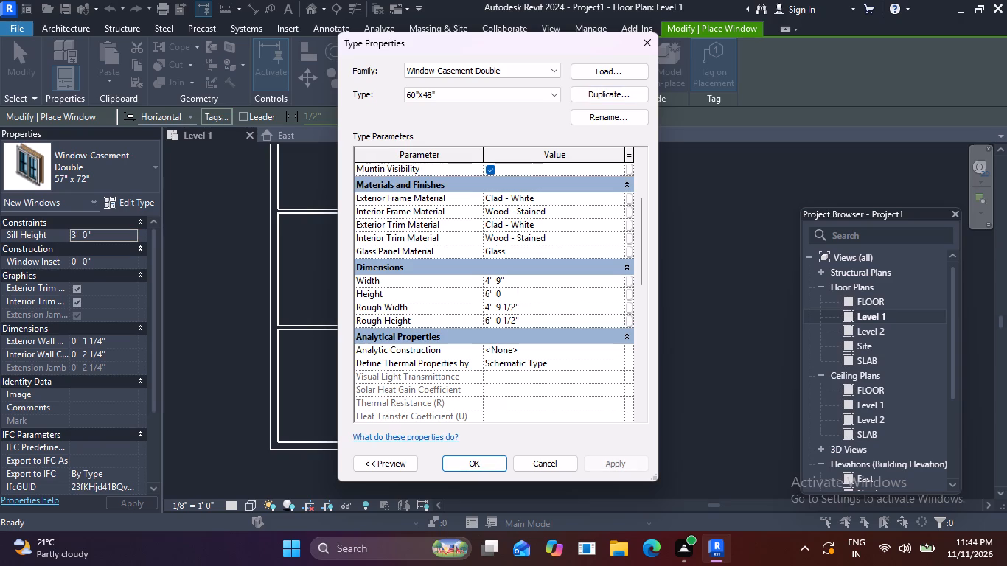
{"action": "key", "text": "BackSpace"}
{"action": "key", "text": "BackSpace"}
{"action": "key", "text": "BackSpace"}
{"action": "key", "text": "BackSpace"}
{"action": "key", "text": "BackSpace"}
{"action": "key", "text": "BackSpace"}
{"action": "type", "text": "6'"}
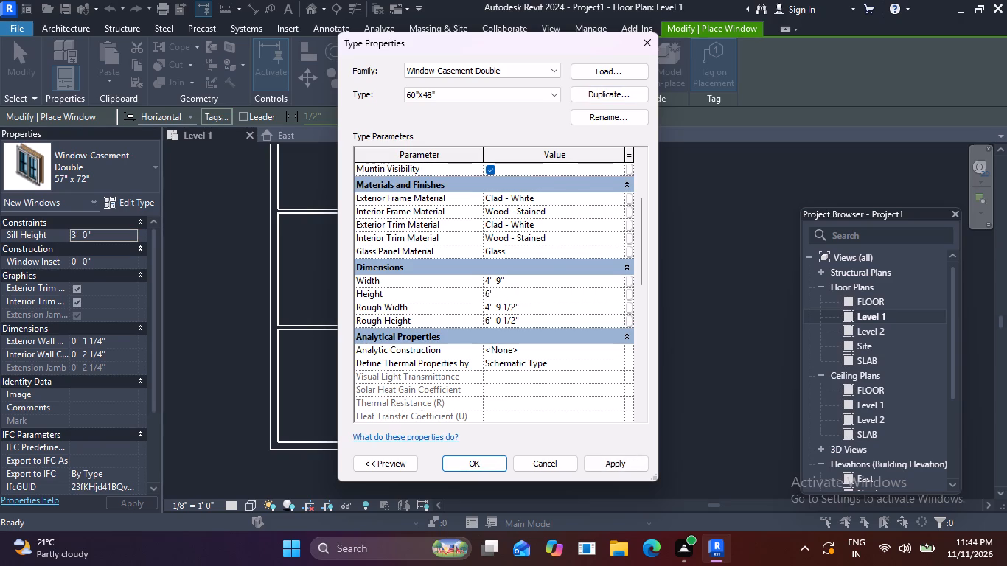
{"action": "key", "text": "BackSpace"}
{"action": "key", "text": "BackSpace"}
{"action": "key", "text": "4"}
{"action": "key", "text": "apostrophe"}
{"action": "key", "text": "Return"}
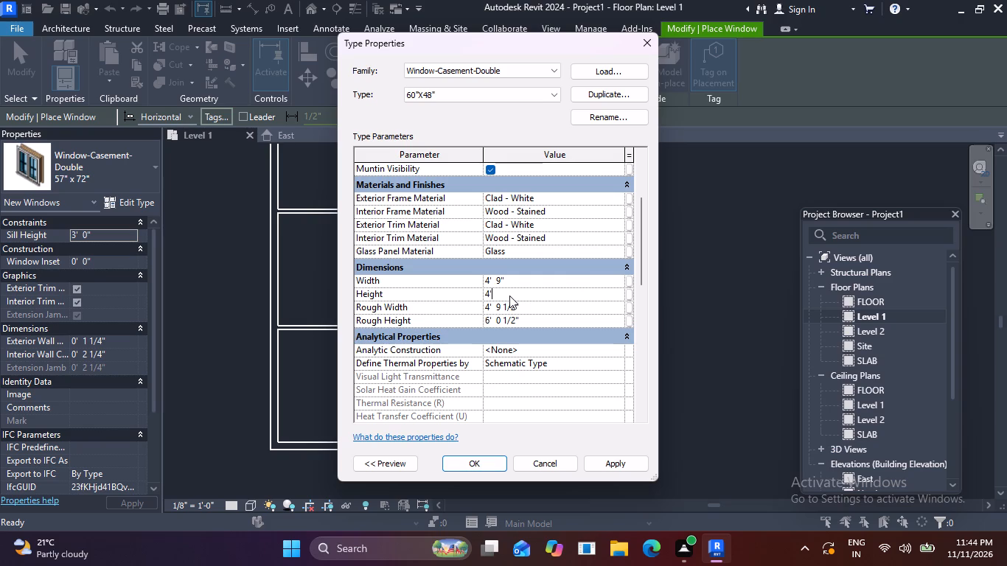
{"action": "left_click", "coordinate": [515, 282]}
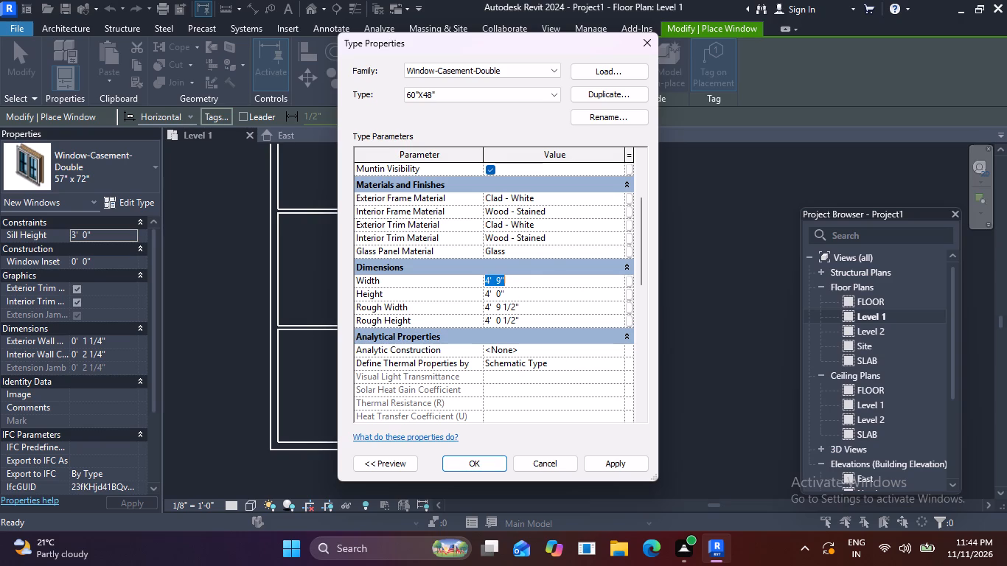
{"action": "key", "text": "BackSpace"}
{"action": "type", "text": "5'"}
{"action": "key", "text": "Return"}
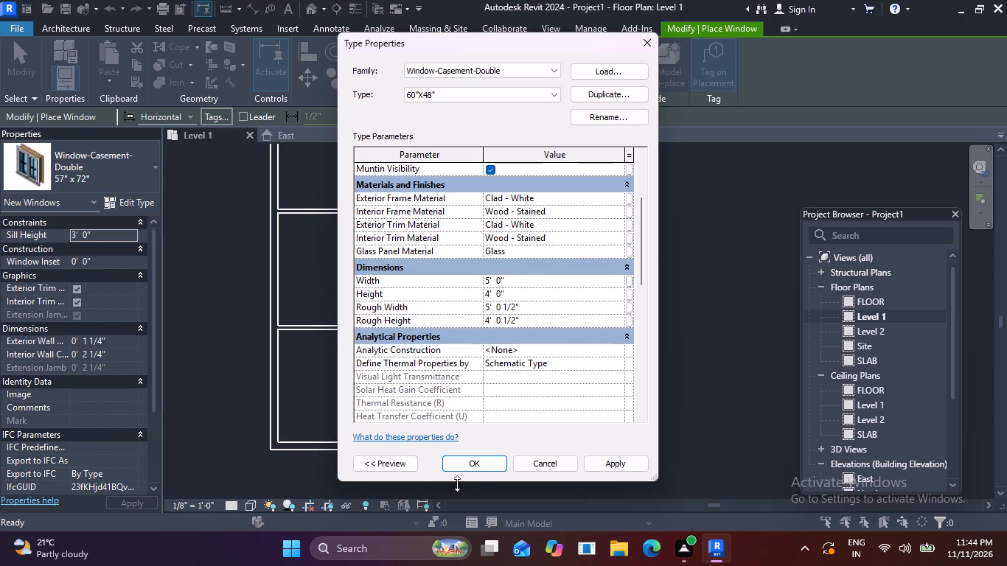
{"action": "left_click", "coordinate": [478, 465]}
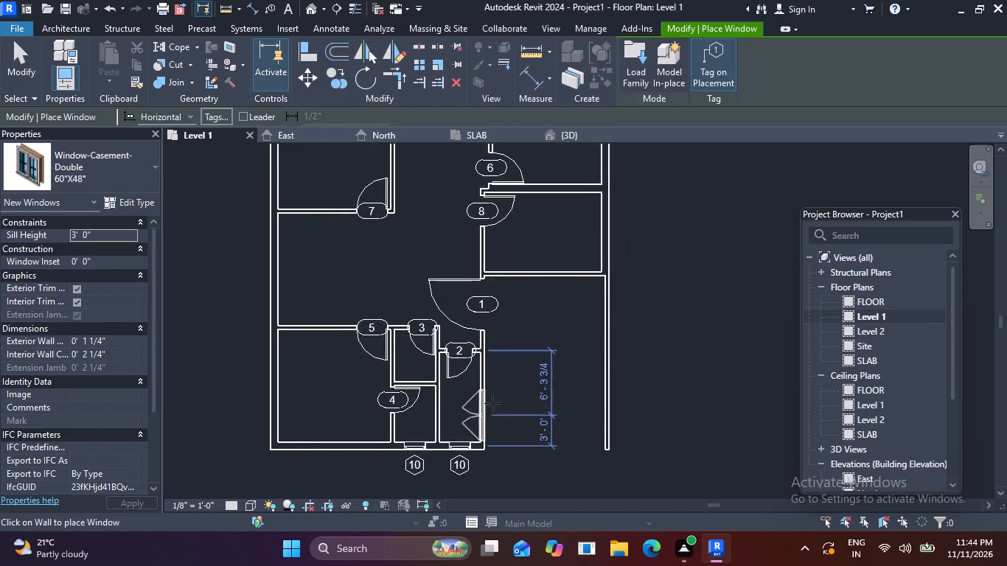
Place four 60"X48" Window-Casement-Double windows: one centred in the south wall of door 8's room, three centred along the west wall's rooms.
{"action": "left_click", "coordinate": [549, 279]}
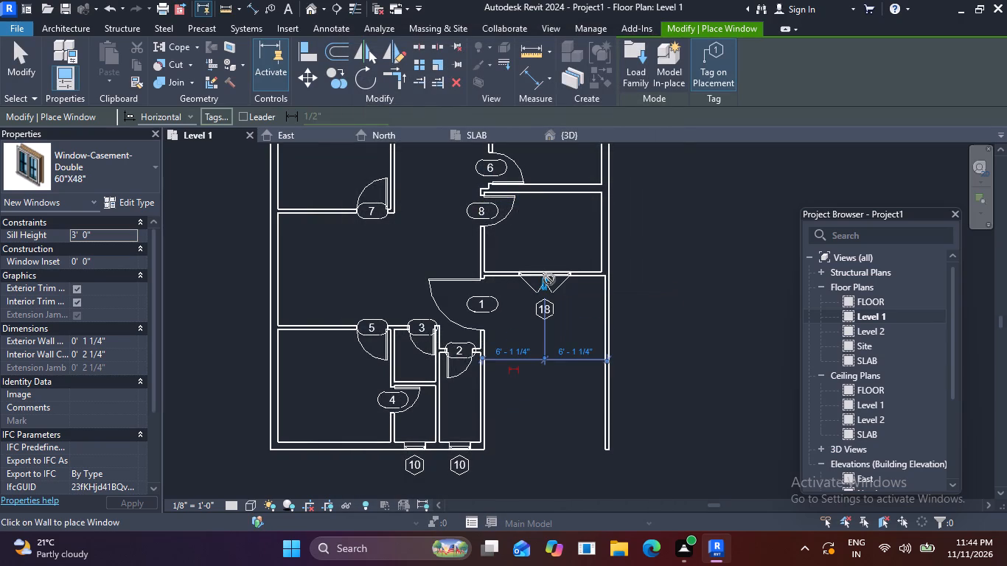
{"action": "left_click", "coordinate": [267, 381]}
{"action": "left_click", "coordinate": [273, 268]}
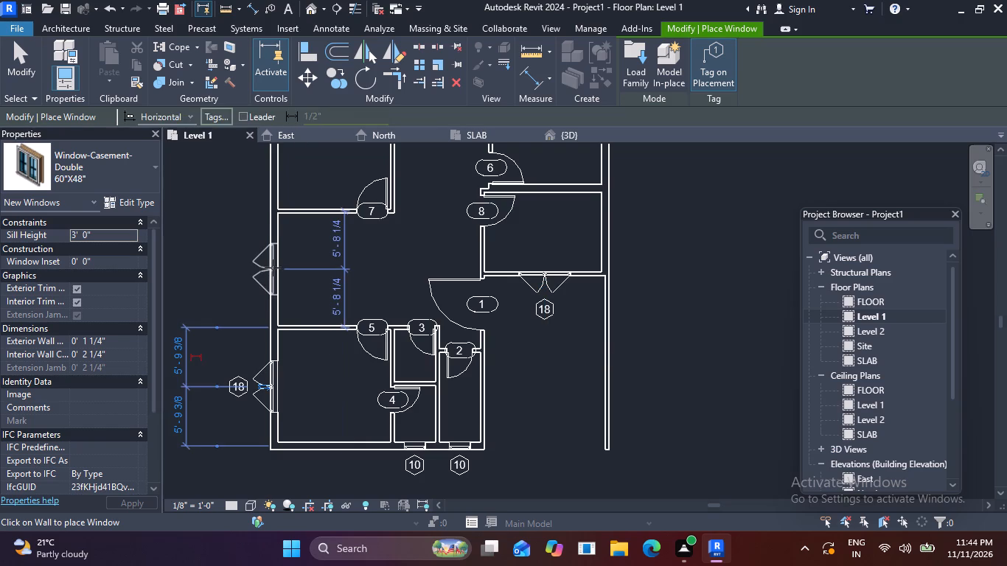
{"action": "middle_click_drag", "start_coordinate": [296, 179], "coordinate": [303, 315]}
{"action": "middle_click_drag", "start_coordinate": [302, 327], "coordinate": [296, 354]}
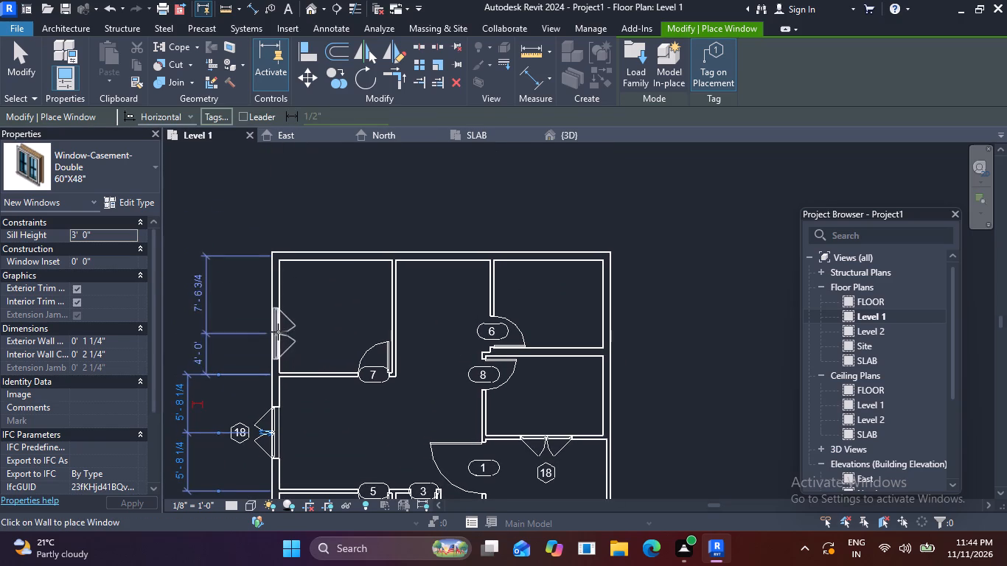
{"action": "left_click", "coordinate": [271, 318]}
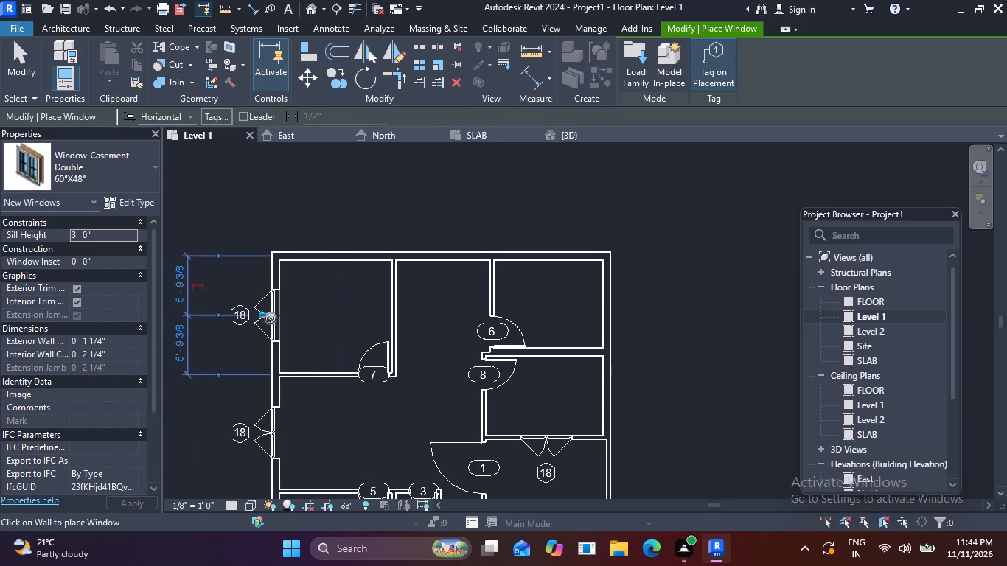
{"action": "scroll", "coordinate": [477, 337], "scroll_direction": "down", "scroll_amount": 3}
{"action": "middle_click_drag", "start_coordinate": [479, 382], "coordinate": [453, 268]}
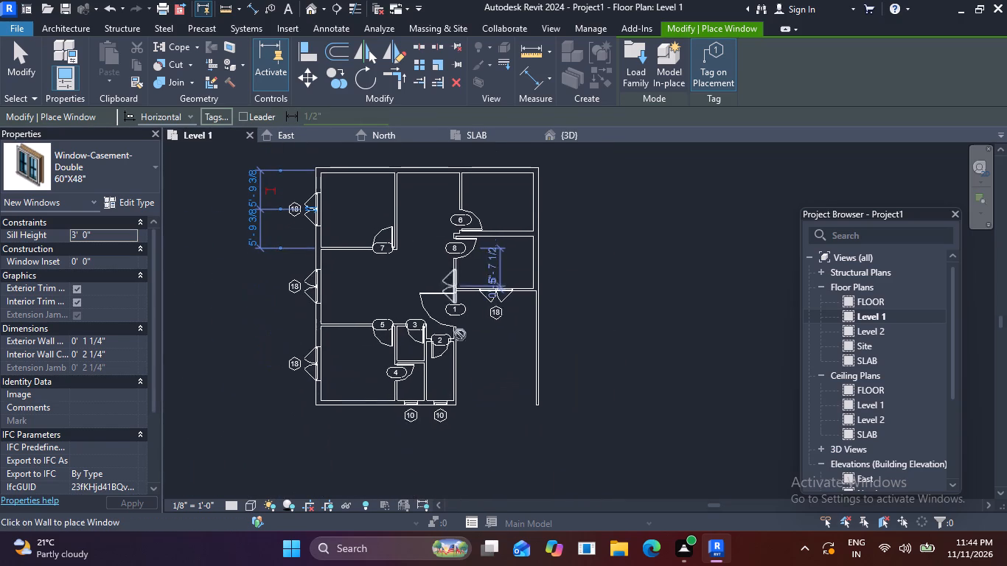
{"action": "key", "text": "Escape"}
{"action": "key", "text": "Escape"}
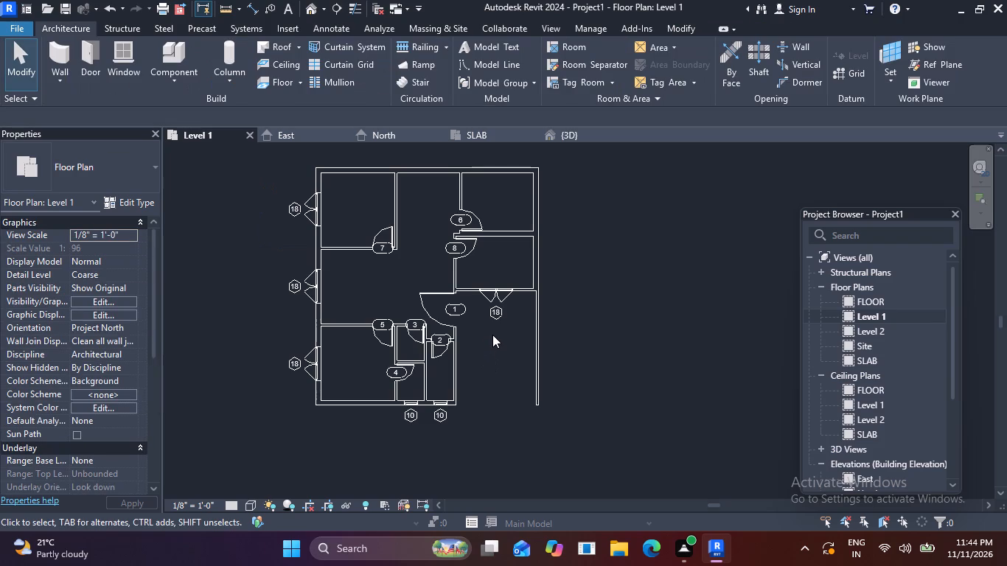
{"action": "key", "text": "Escape"}
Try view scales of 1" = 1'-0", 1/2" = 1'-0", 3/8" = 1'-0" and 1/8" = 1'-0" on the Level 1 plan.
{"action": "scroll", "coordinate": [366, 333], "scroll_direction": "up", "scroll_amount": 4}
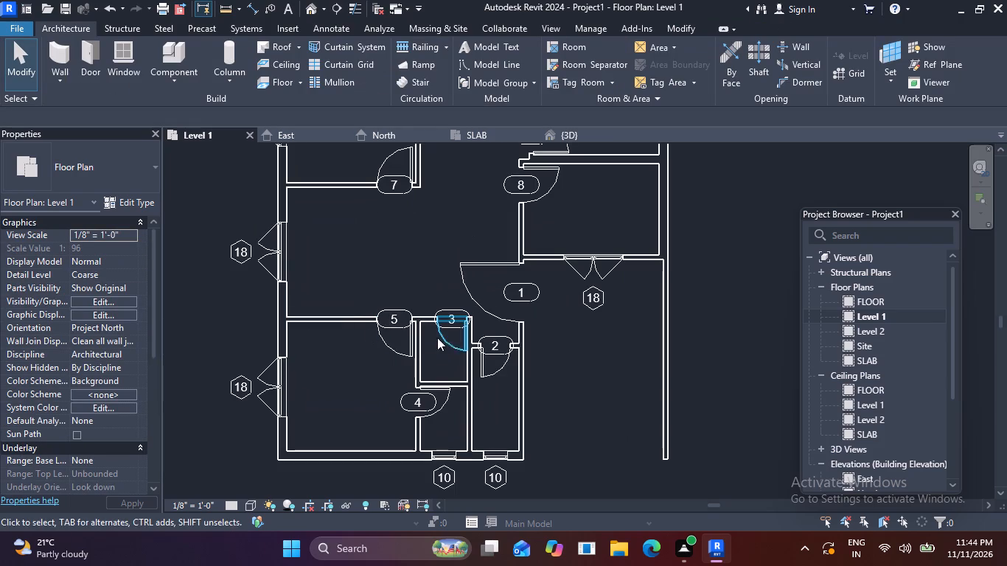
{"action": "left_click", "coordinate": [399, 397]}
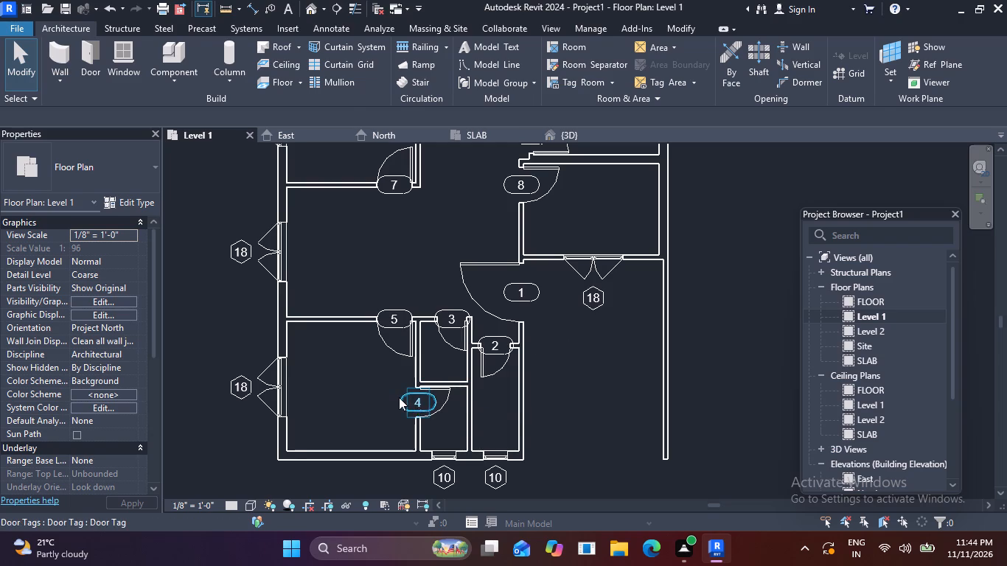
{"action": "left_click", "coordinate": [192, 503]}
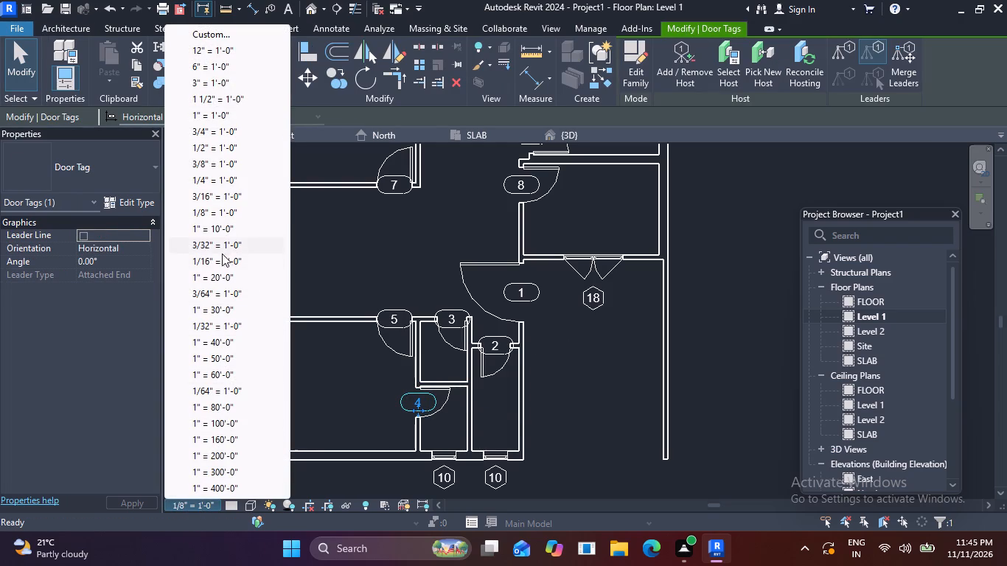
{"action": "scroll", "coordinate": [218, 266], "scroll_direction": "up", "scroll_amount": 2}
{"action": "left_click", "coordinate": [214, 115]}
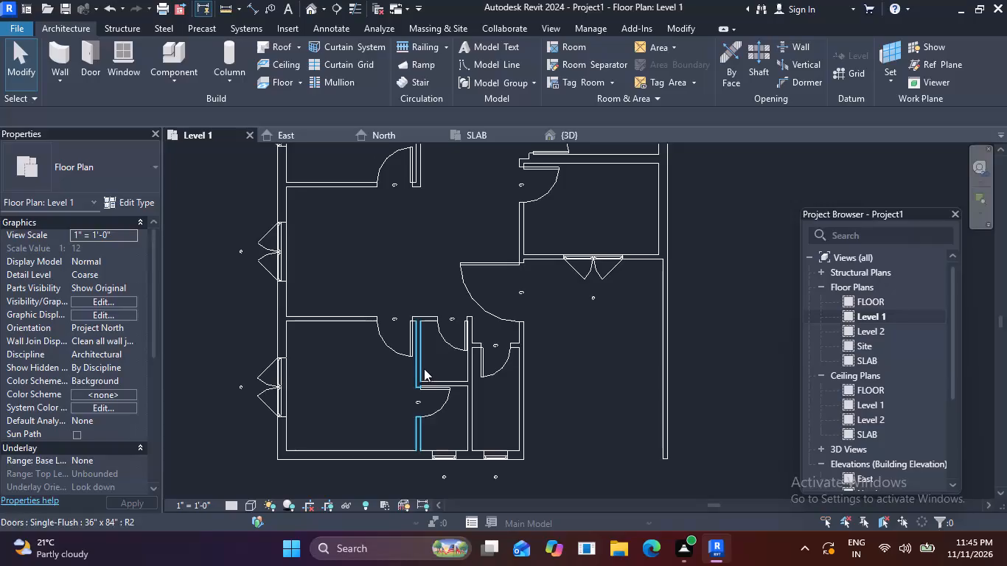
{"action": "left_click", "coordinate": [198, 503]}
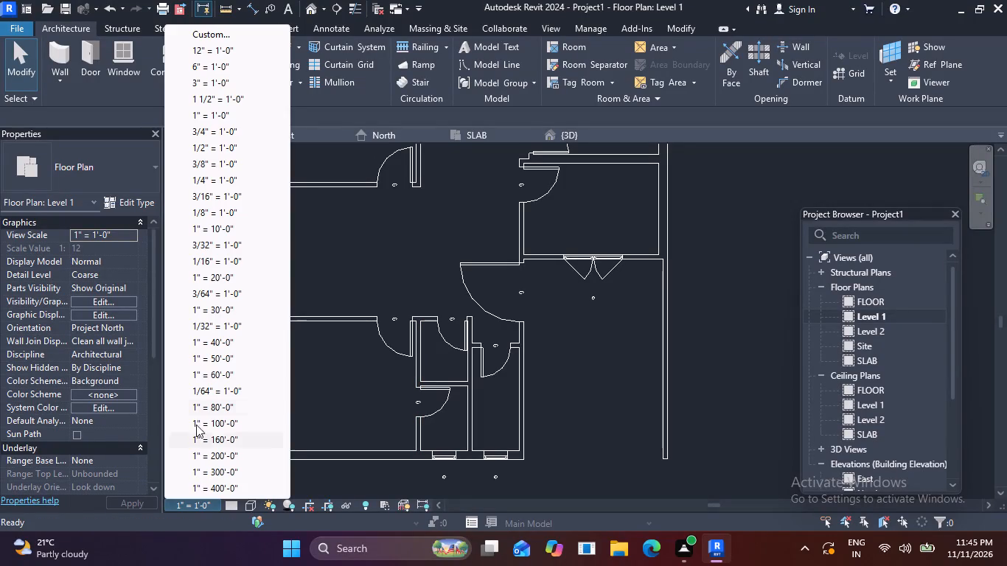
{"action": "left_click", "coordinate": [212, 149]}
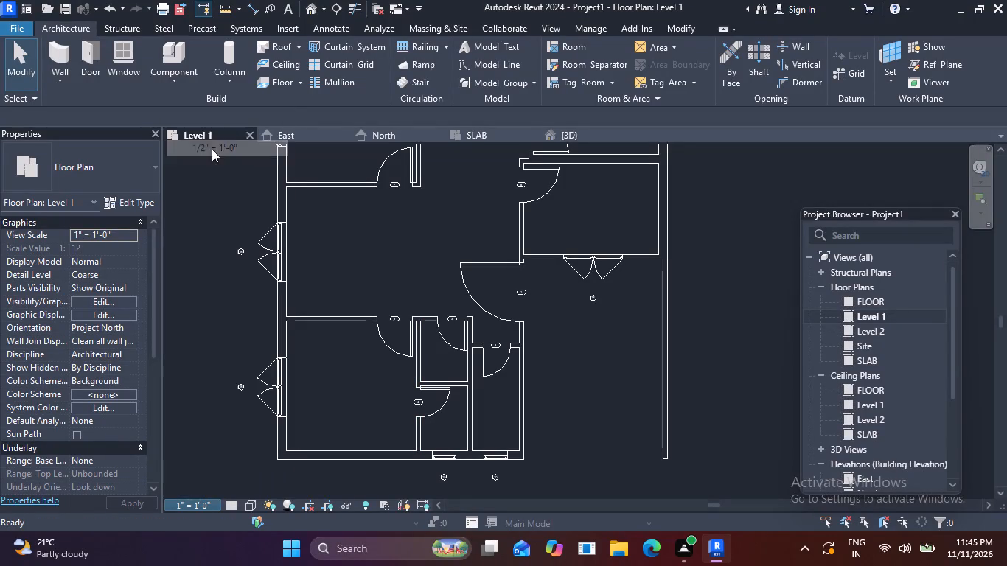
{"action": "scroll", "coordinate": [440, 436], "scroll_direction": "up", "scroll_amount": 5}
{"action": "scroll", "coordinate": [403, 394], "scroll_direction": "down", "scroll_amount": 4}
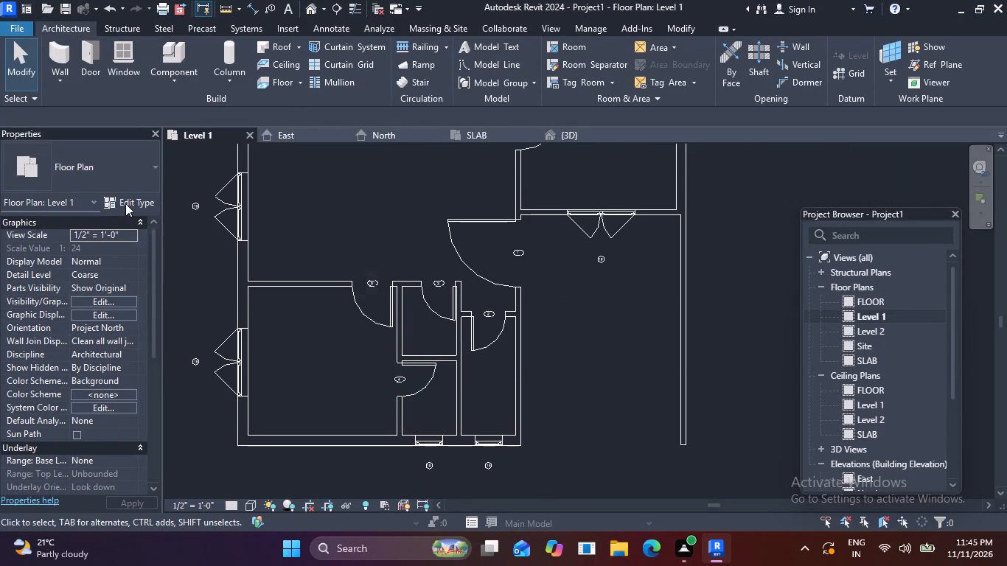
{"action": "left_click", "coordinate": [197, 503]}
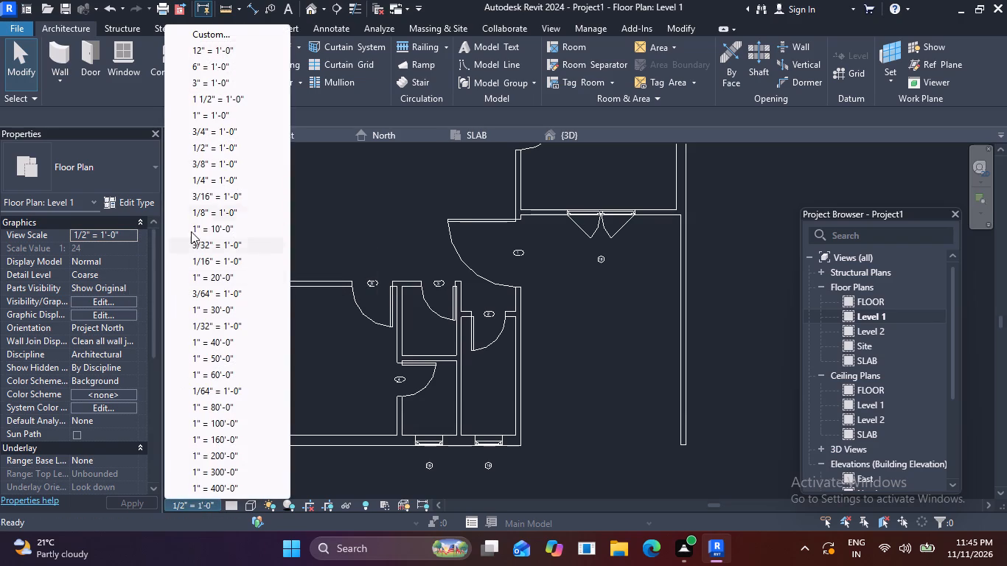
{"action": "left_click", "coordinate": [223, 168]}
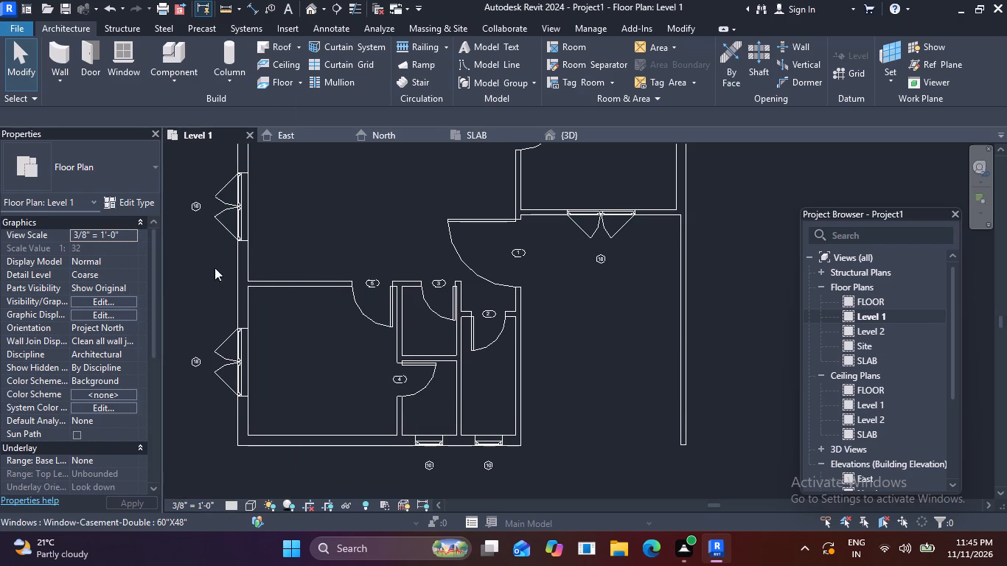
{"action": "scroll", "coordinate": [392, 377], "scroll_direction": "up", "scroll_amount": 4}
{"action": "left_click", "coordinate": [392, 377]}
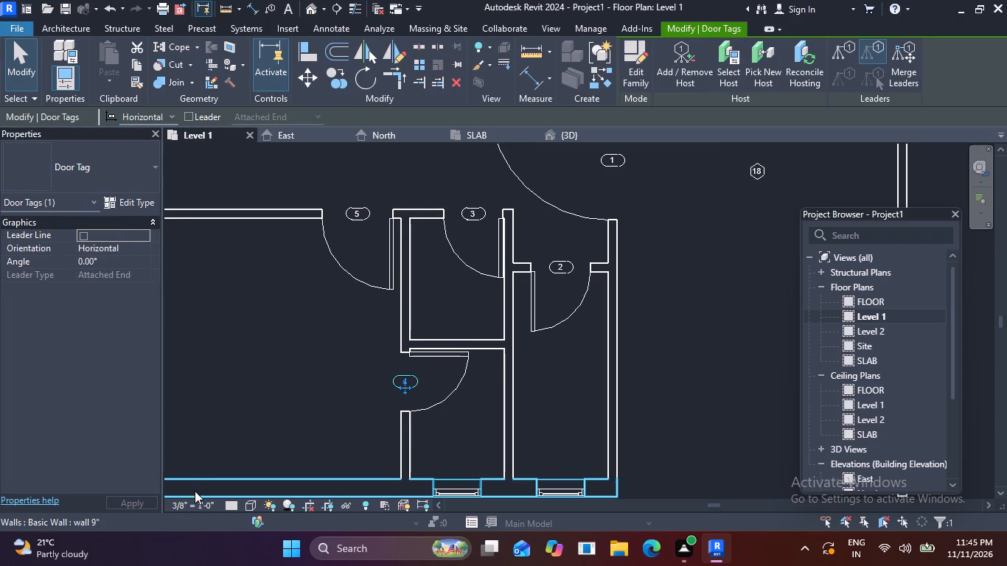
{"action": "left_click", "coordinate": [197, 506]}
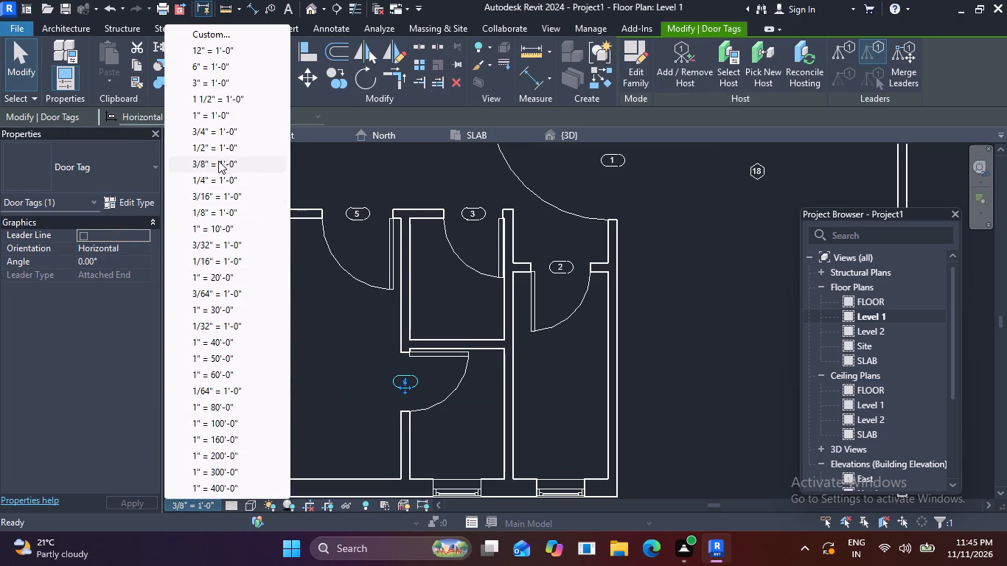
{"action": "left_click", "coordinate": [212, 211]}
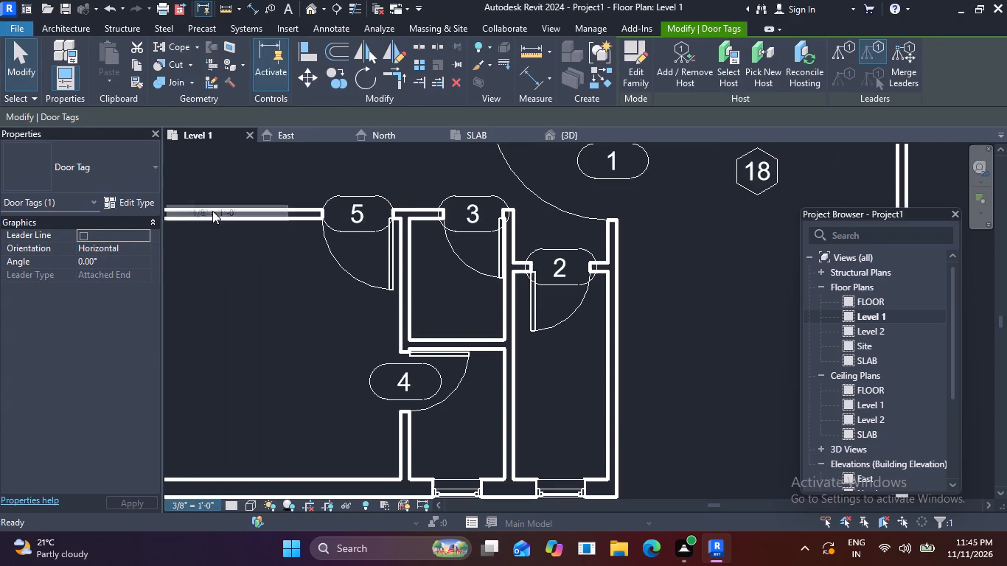
Set the Level 1 plan's view scale to 3/16" = 1'-0".
{"action": "left_click", "coordinate": [371, 389]}
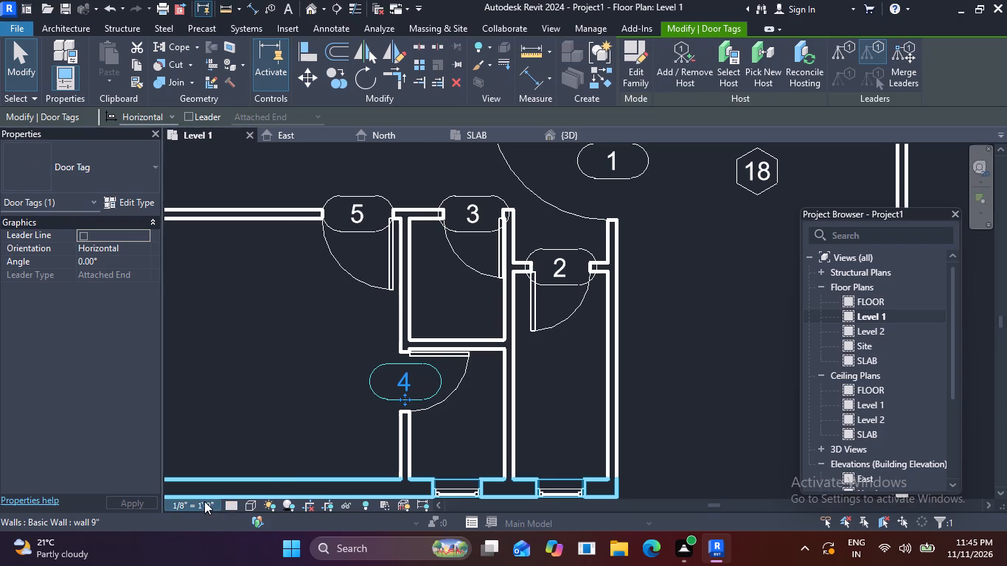
{"action": "left_click", "coordinate": [204, 501]}
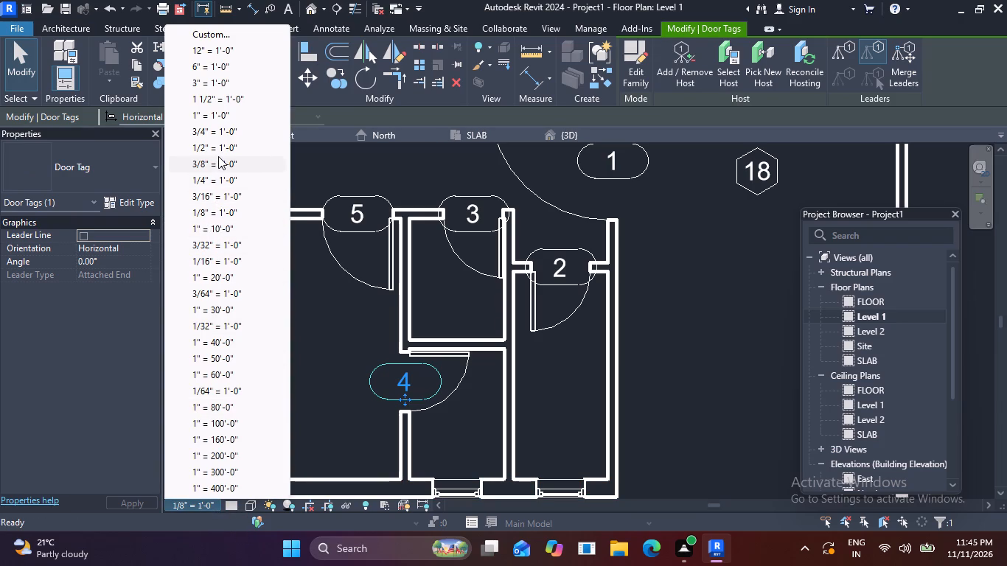
{"action": "left_click", "coordinate": [209, 198]}
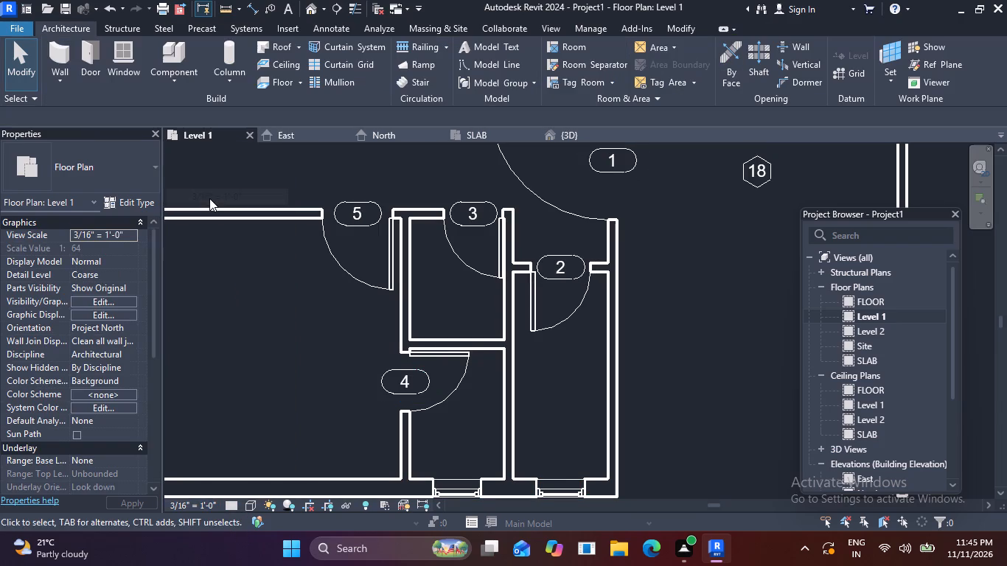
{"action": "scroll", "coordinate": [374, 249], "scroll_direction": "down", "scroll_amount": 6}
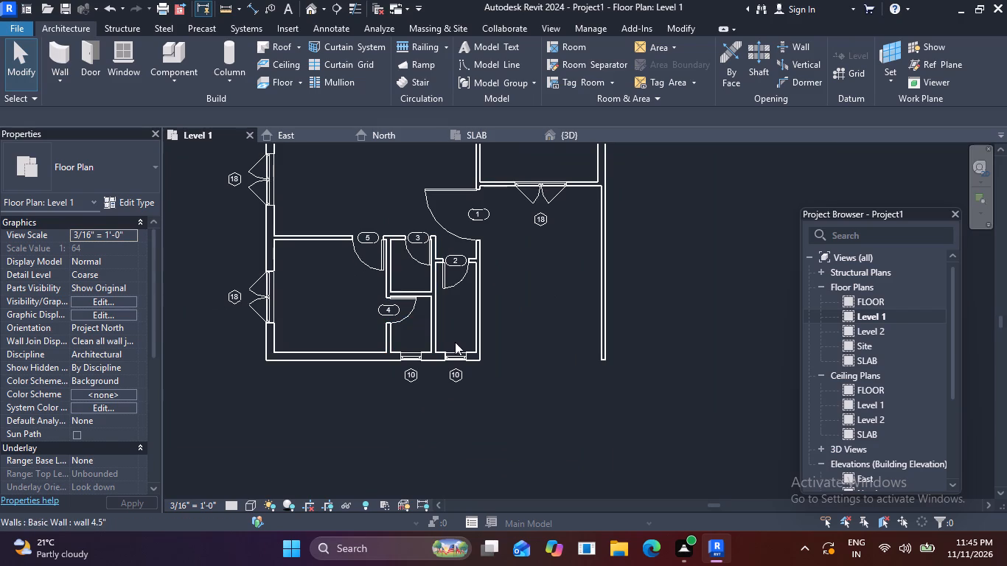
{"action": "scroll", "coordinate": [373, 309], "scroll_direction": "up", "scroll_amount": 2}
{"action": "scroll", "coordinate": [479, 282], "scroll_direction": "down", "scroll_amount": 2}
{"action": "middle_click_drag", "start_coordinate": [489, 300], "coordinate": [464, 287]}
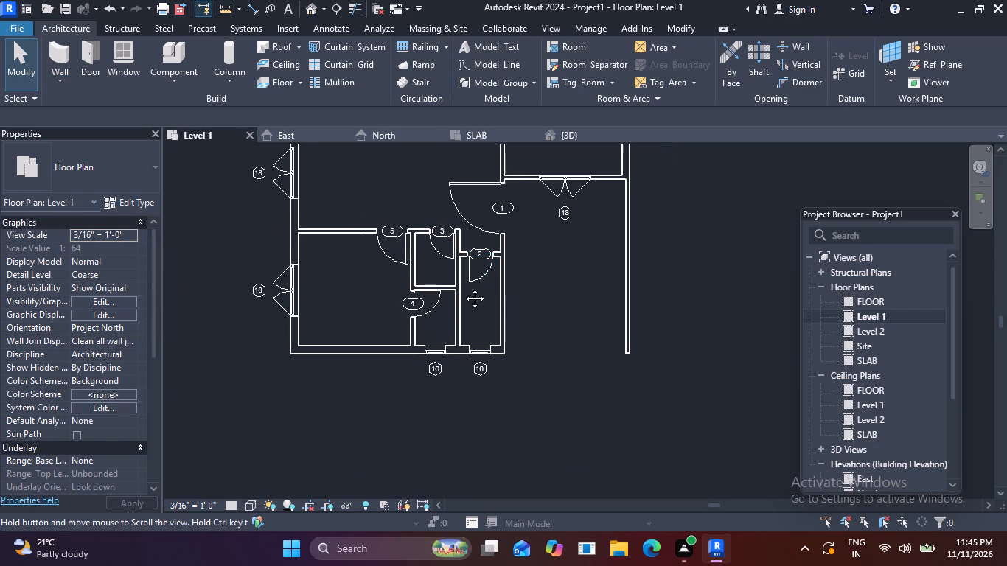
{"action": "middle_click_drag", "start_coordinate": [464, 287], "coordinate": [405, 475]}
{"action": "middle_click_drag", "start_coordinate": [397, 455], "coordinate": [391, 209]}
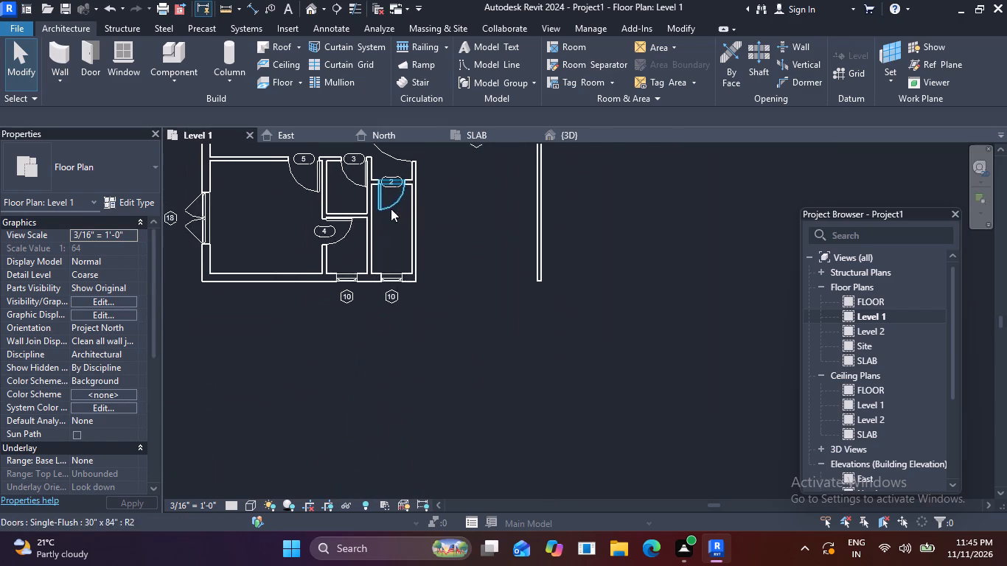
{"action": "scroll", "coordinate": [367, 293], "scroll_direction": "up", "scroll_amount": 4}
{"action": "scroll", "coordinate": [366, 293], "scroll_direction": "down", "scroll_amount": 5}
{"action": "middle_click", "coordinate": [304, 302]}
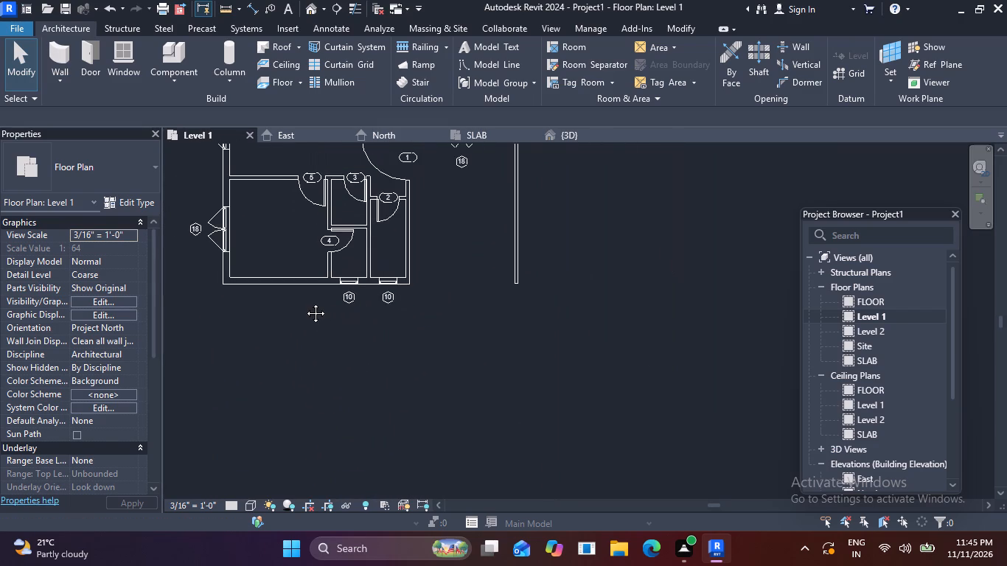
Inspect the type properties, including Leader Arrowhead, of the window tag below the small room served by door 4.
{"action": "scroll", "coordinate": [341, 307], "scroll_direction": "up", "scroll_amount": 5}
{"action": "left_click", "coordinate": [361, 290]}
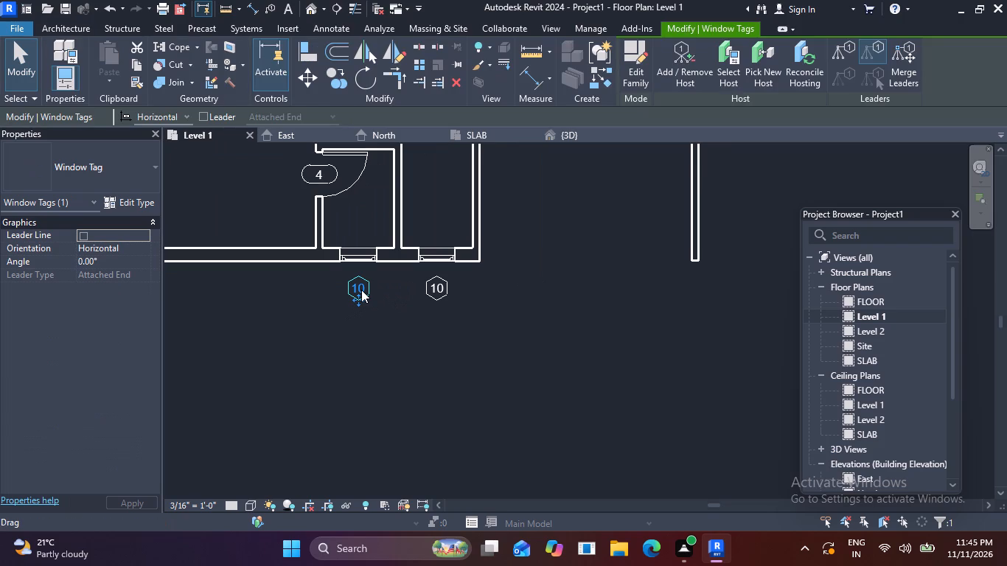
{"action": "double_click", "coordinate": [361, 290]}
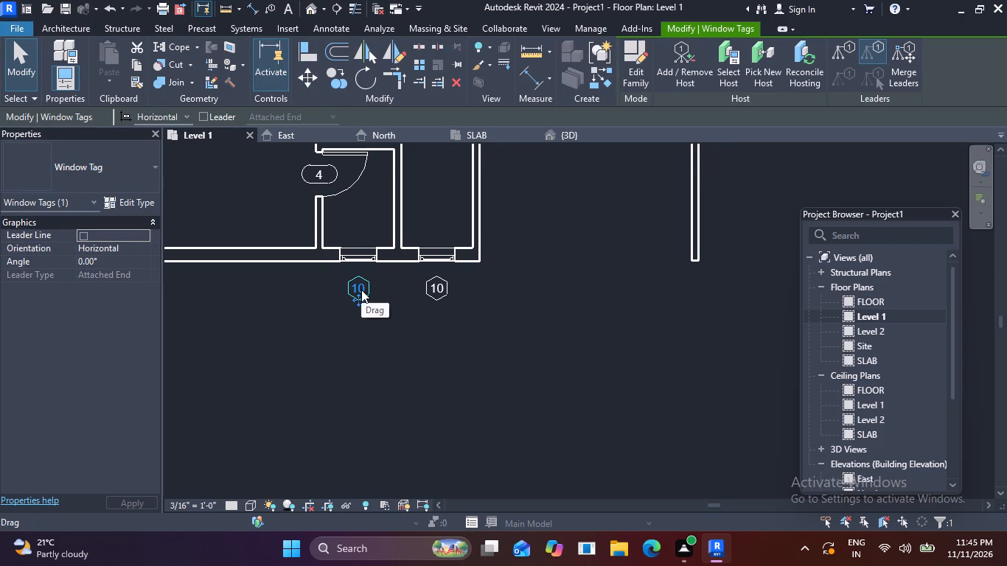
{"action": "left_click", "coordinate": [361, 290]}
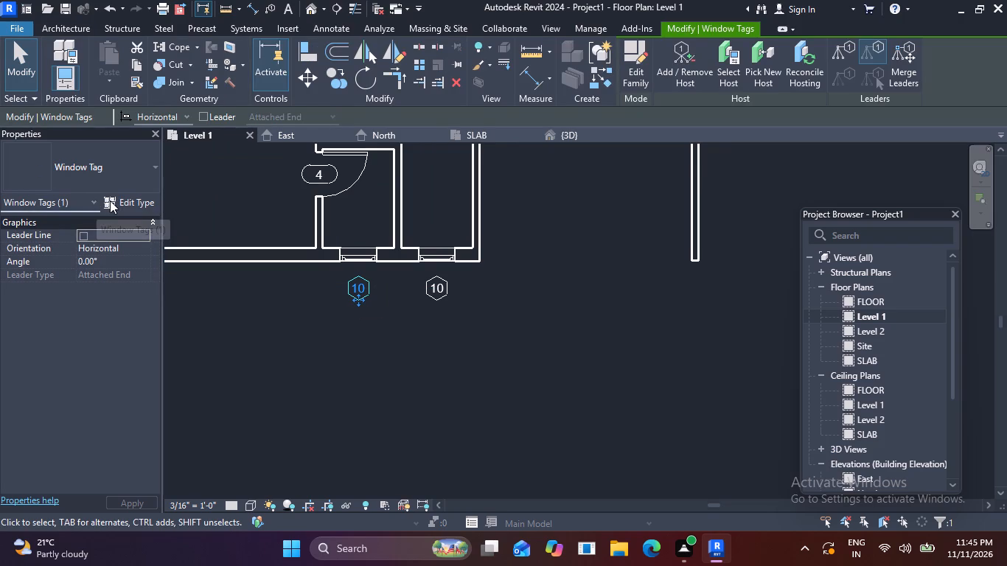
{"action": "left_click", "coordinate": [111, 200]}
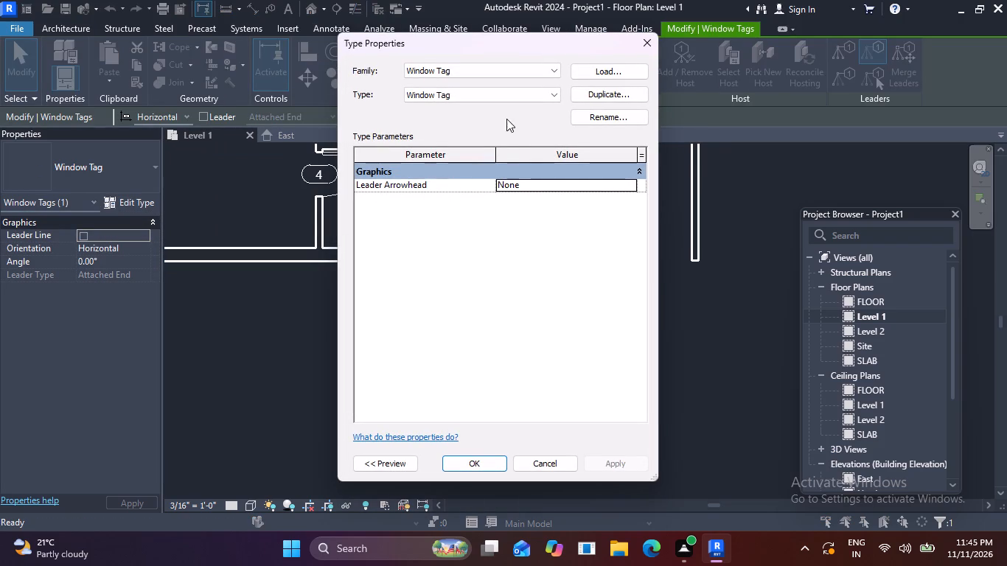
{"action": "left_click", "coordinate": [574, 185]}
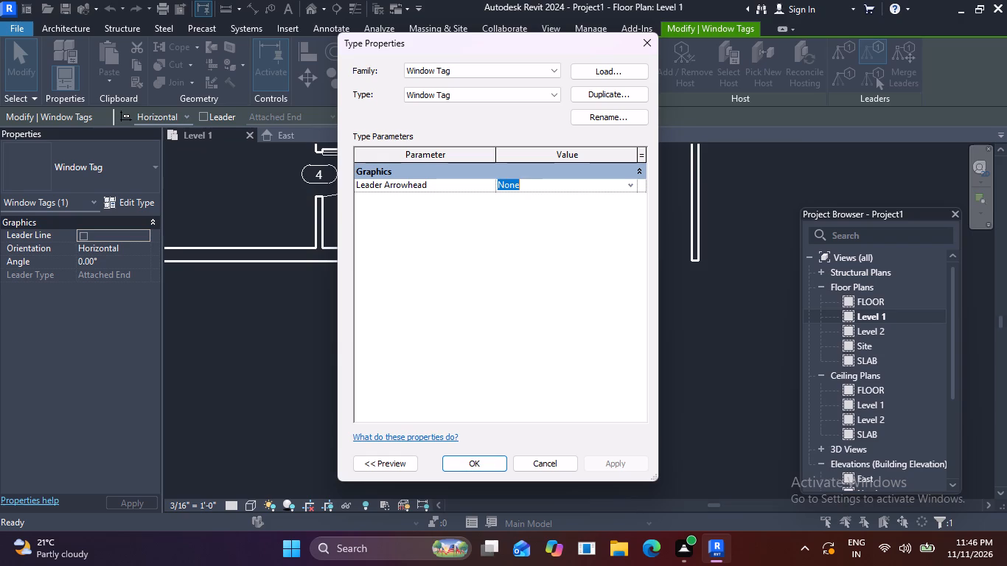
{"action": "left_click", "coordinate": [574, 185]}
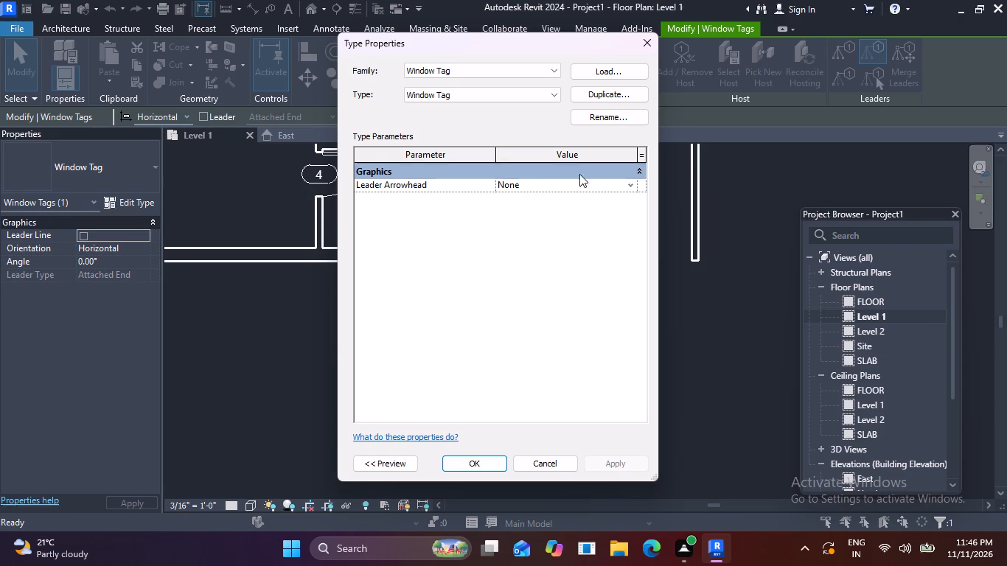
{"action": "left_click", "coordinate": [638, 43]}
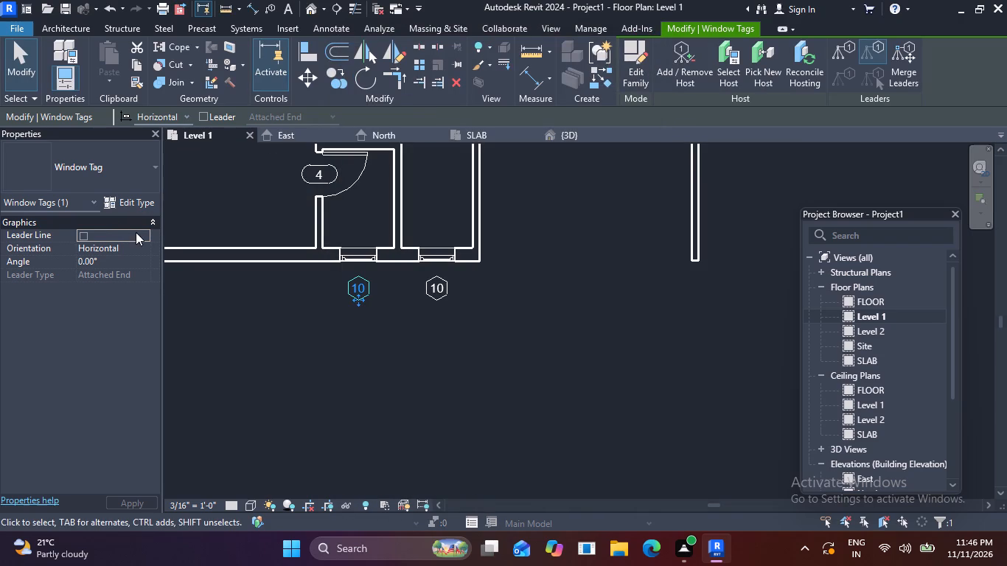
{"action": "left_click", "coordinate": [144, 232]}
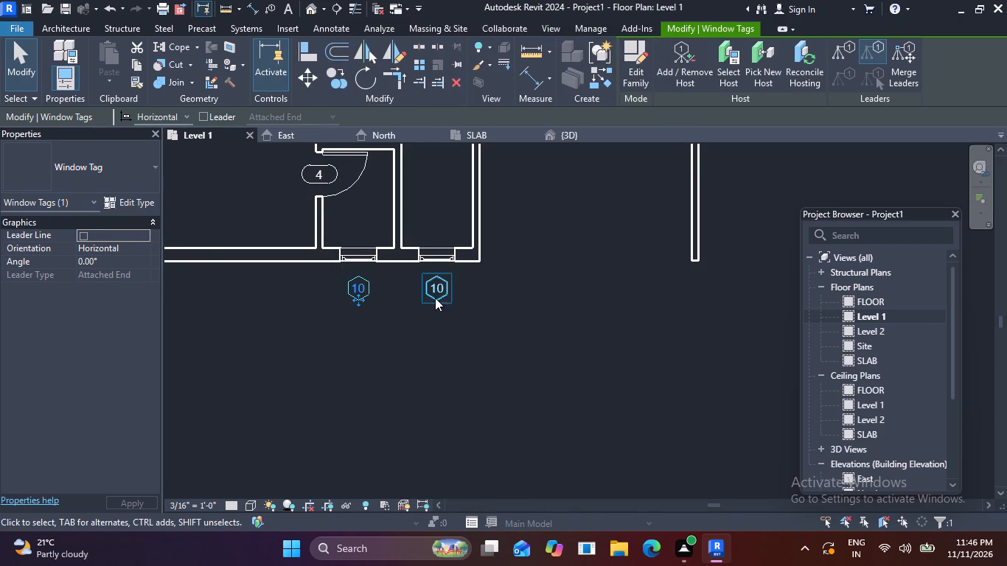
Change the type mark to V through the window tag below the small room served by door 2.
{"action": "left_click", "coordinate": [438, 289]}
{"action": "right_click", "coordinate": [437, 288]}
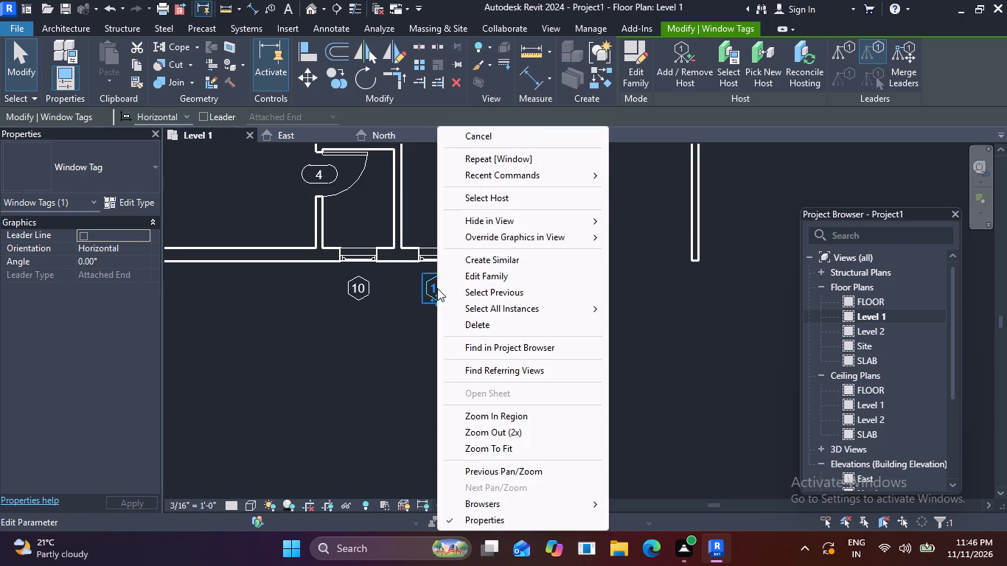
{"action": "left_click", "coordinate": [438, 288]}
{"action": "left_click", "coordinate": [414, 288]}
{"action": "double_click", "coordinate": [433, 287]}
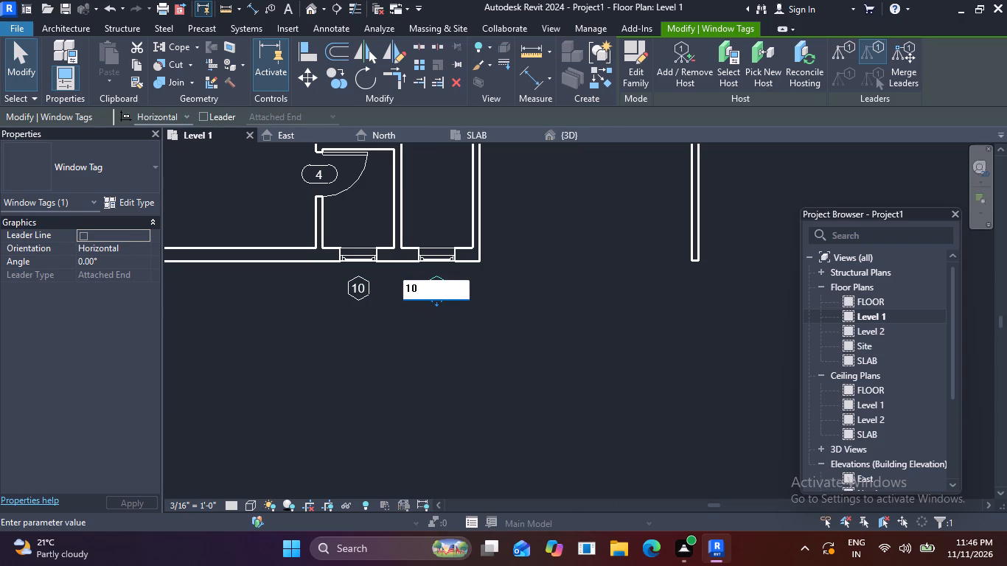
{"action": "key", "text": "BackSpace"}
{"action": "key", "text": "Delete"}
{"action": "key", "text": "BackSpace"}
{"action": "key", "text": "v"}
{"action": "key", "text": "Return"}
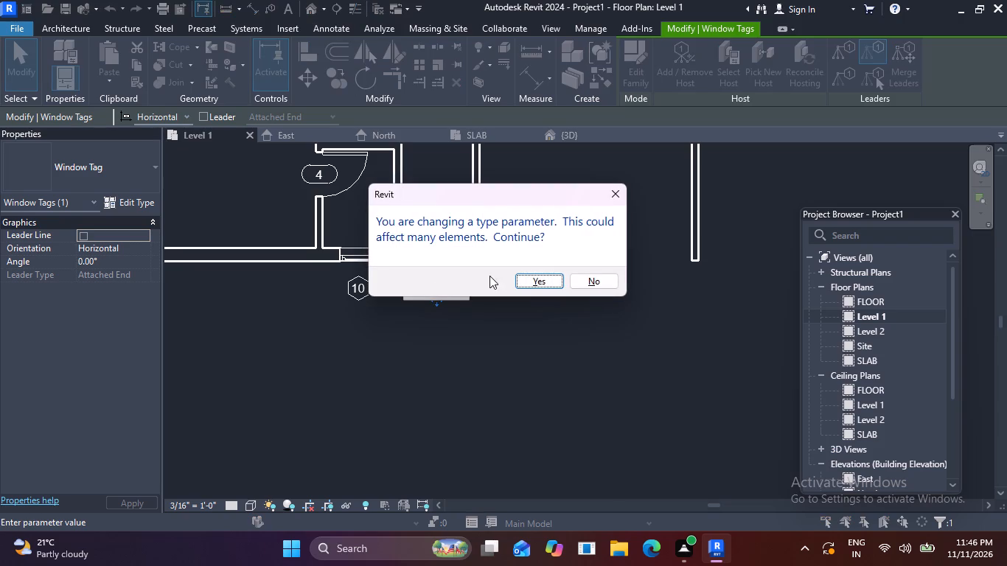
{"action": "left_click", "coordinate": [548, 279]}
{"action": "left_click", "coordinate": [512, 285]}
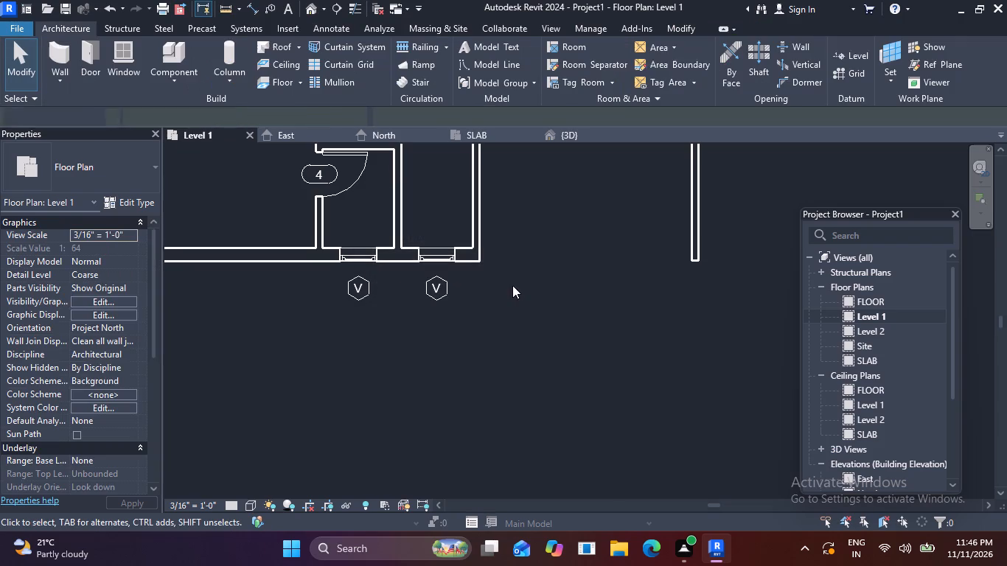
Set the mark of door 1, the 60"x84" Single-Flush entrance door, to MD.
{"action": "scroll", "coordinate": [363, 307], "scroll_direction": "down", "scroll_amount": 4}
{"action": "scroll", "coordinate": [276, 348], "scroll_direction": "down", "scroll_amount": 2}
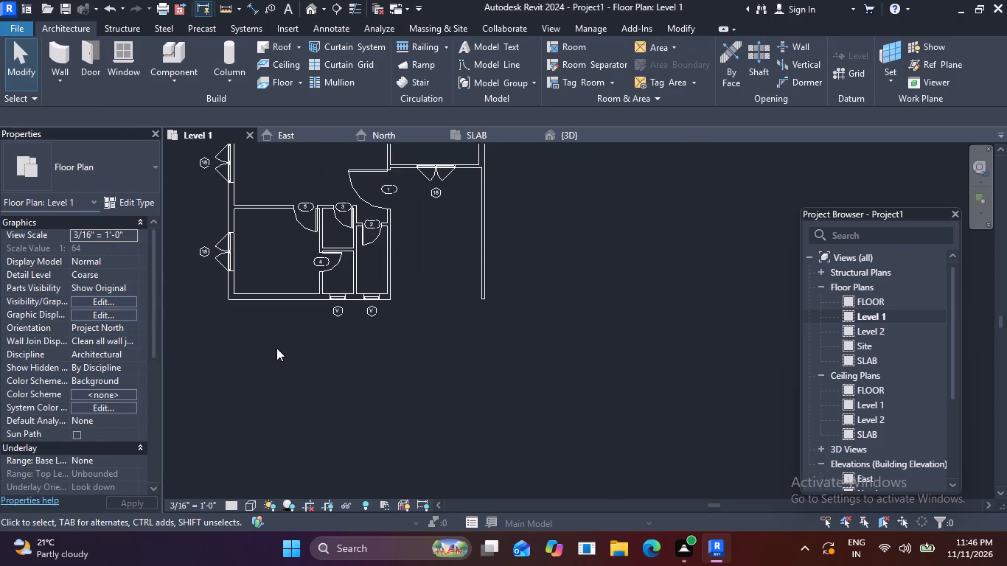
{"action": "scroll", "coordinate": [313, 252], "scroll_direction": "up", "scroll_amount": 4}
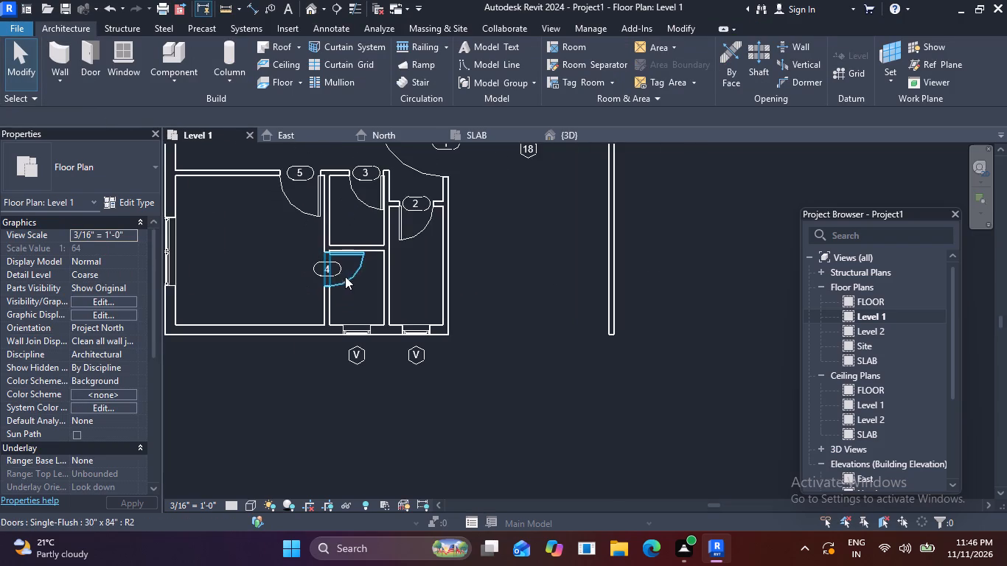
{"action": "scroll", "coordinate": [339, 276], "scroll_direction": "up", "scroll_amount": 4}
{"action": "scroll", "coordinate": [394, 250], "scroll_direction": "down", "scroll_amount": 4}
{"action": "middle_click_drag", "start_coordinate": [430, 237], "coordinate": [385, 320]}
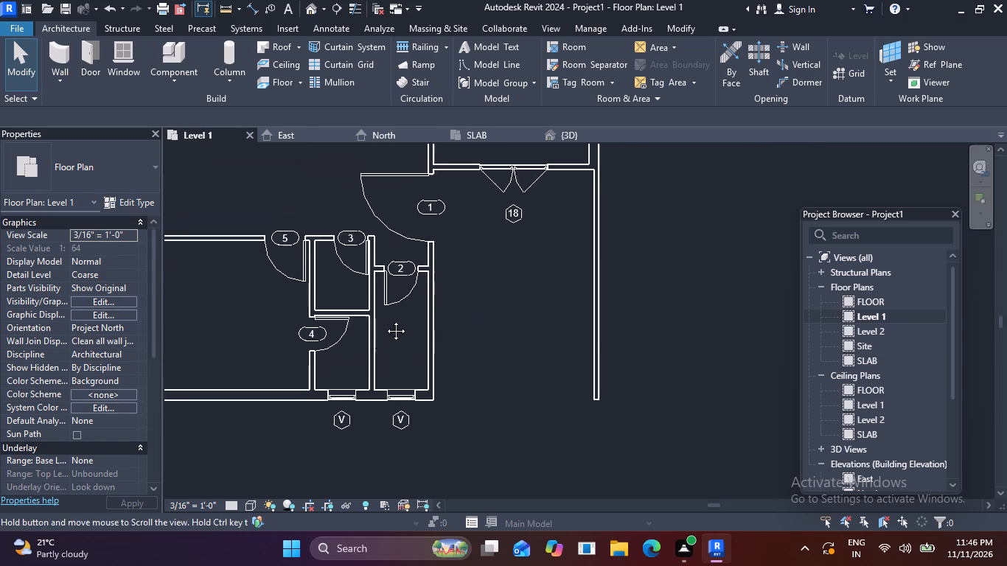
{"action": "middle_click_drag", "start_coordinate": [385, 320], "coordinate": [385, 321]}
{"action": "scroll", "coordinate": [405, 275], "scroll_direction": "up", "scroll_amount": 4}
{"action": "scroll", "coordinate": [596, 220], "scroll_direction": "down", "scroll_amount": 3}
{"action": "middle_click_drag", "start_coordinate": [552, 260], "coordinate": [528, 347]}
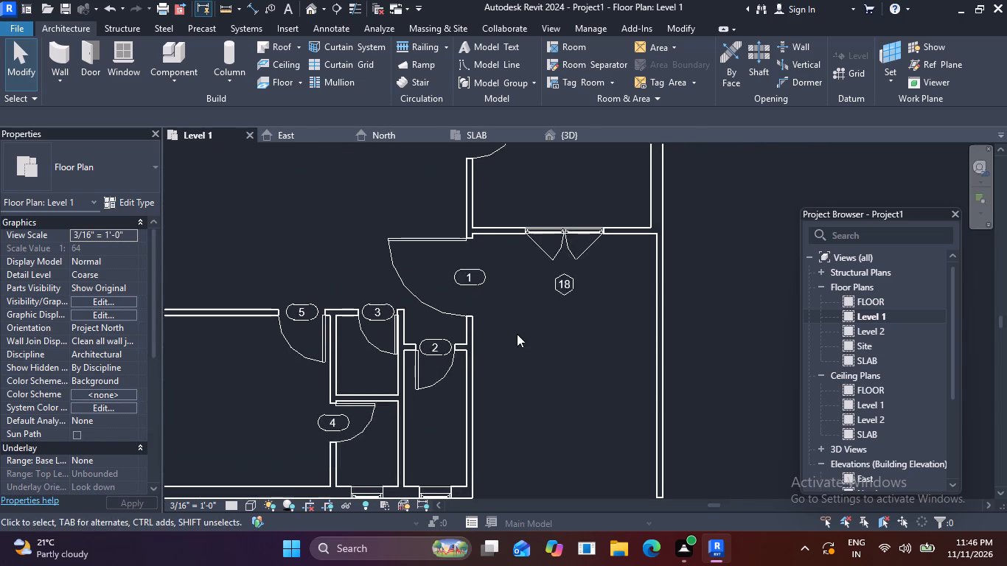
{"action": "scroll", "coordinate": [467, 271], "scroll_direction": "up", "scroll_amount": 3}
{"action": "double_click", "coordinate": [470, 276]}
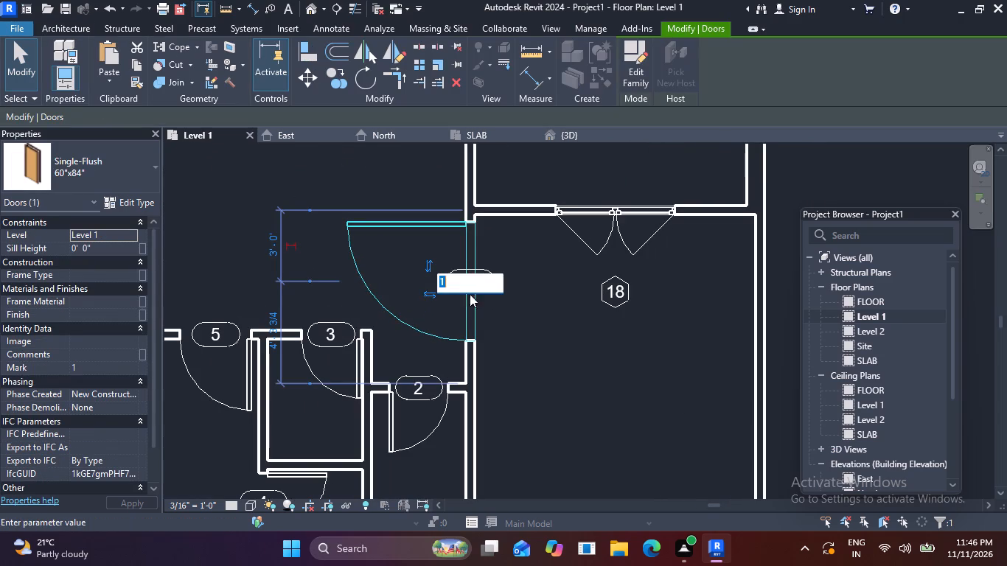
{"action": "key", "text": "BackSpace"}
{"action": "type", "text": "MD"}
{"action": "left_click", "coordinate": [543, 292]}
Set the mark of door 5, the 36" x 84" Single-Flush door, to D1.
{"action": "scroll", "coordinate": [543, 292], "scroll_direction": "down", "scroll_amount": 2}
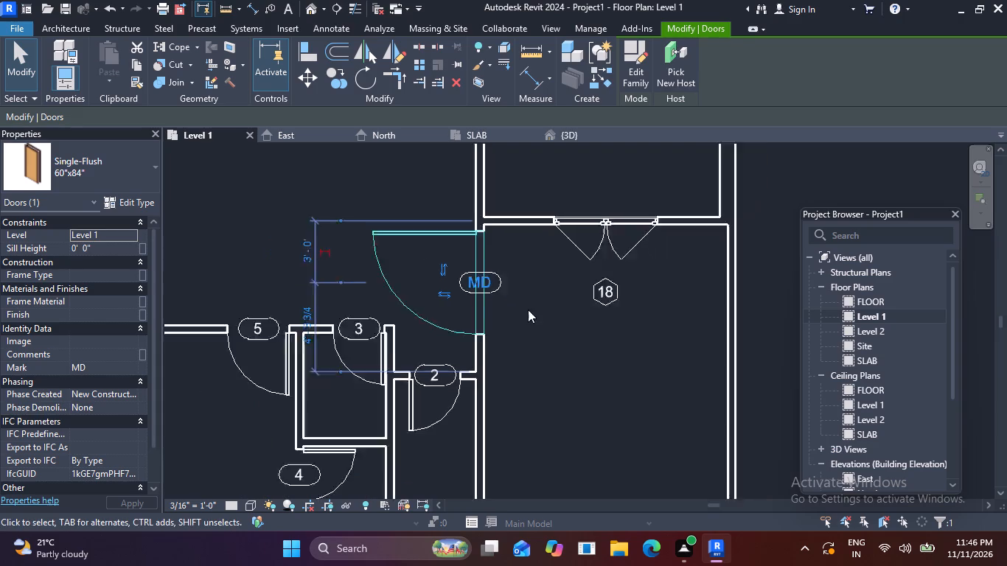
{"action": "scroll", "coordinate": [528, 310], "scroll_direction": "down", "scroll_amount": 2}
{"action": "scroll", "coordinate": [458, 356], "scroll_direction": "up", "scroll_amount": 4}
{"action": "scroll", "coordinate": [458, 356], "scroll_direction": "down", "scroll_amount": 4}
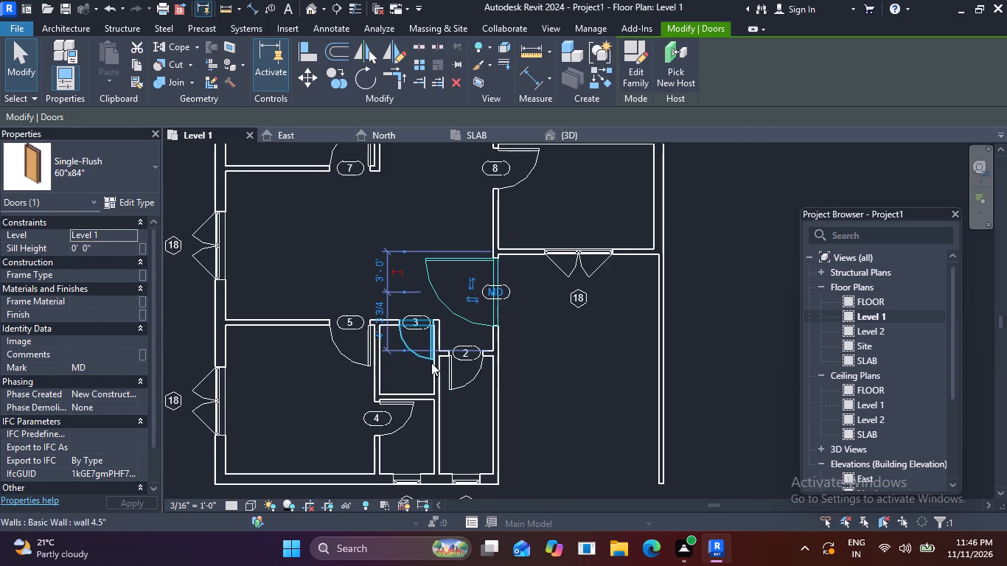
{"action": "scroll", "coordinate": [336, 322], "scroll_direction": "up", "scroll_amount": 5}
{"action": "double_click", "coordinate": [363, 322]}
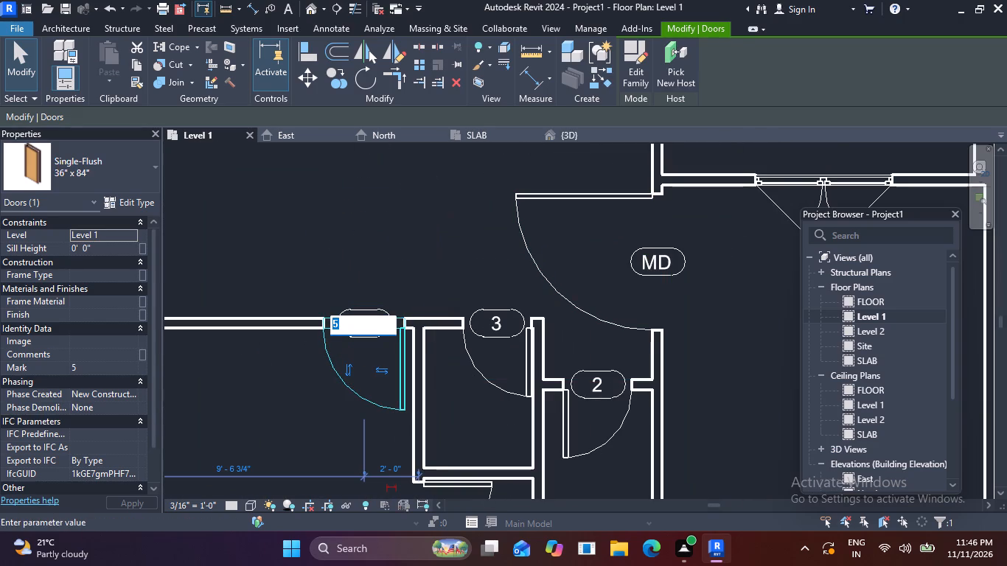
{"action": "key", "text": "BackSpace"}
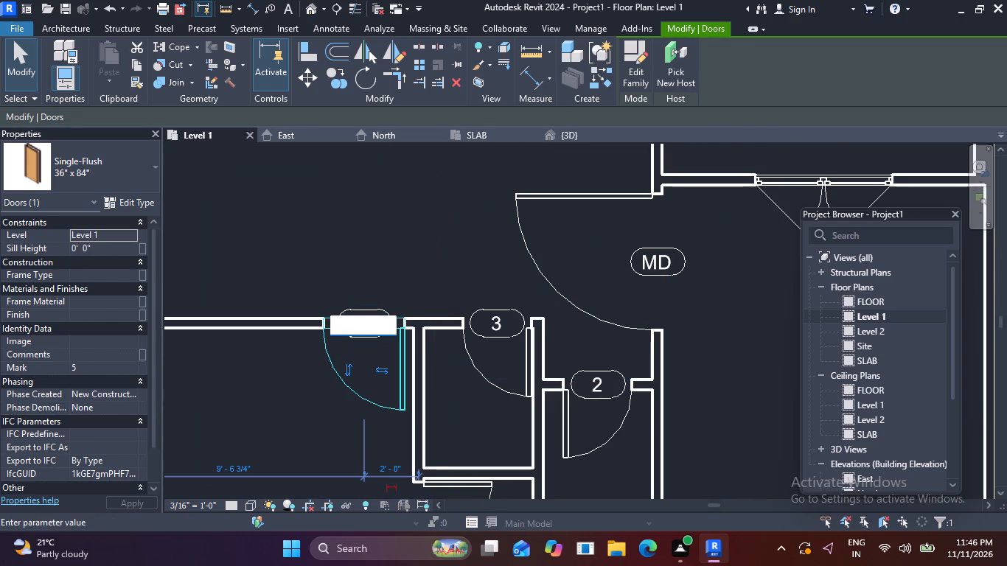
{"action": "type", "text": "D1"}
{"action": "left_click", "coordinate": [320, 242]}
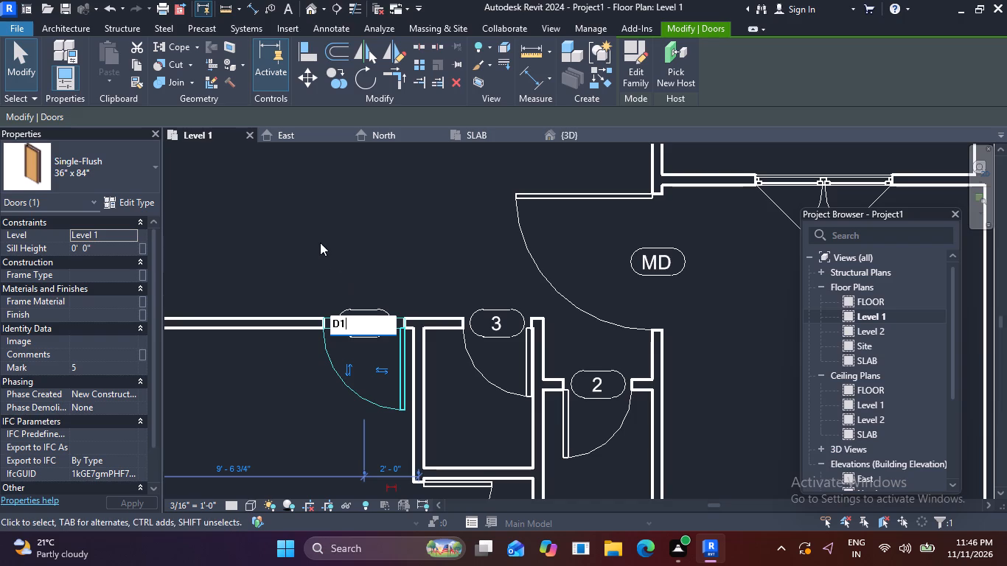
Try to set the mark of door 4, the 30" x 84" Single-Flush door, to D2.
{"action": "scroll", "coordinate": [320, 242], "scroll_direction": "down", "scroll_amount": 4}
{"action": "scroll", "coordinate": [402, 205], "scroll_direction": "down", "scroll_amount": 3}
{"action": "middle_click_drag", "start_coordinate": [386, 256], "coordinate": [377, 360]}
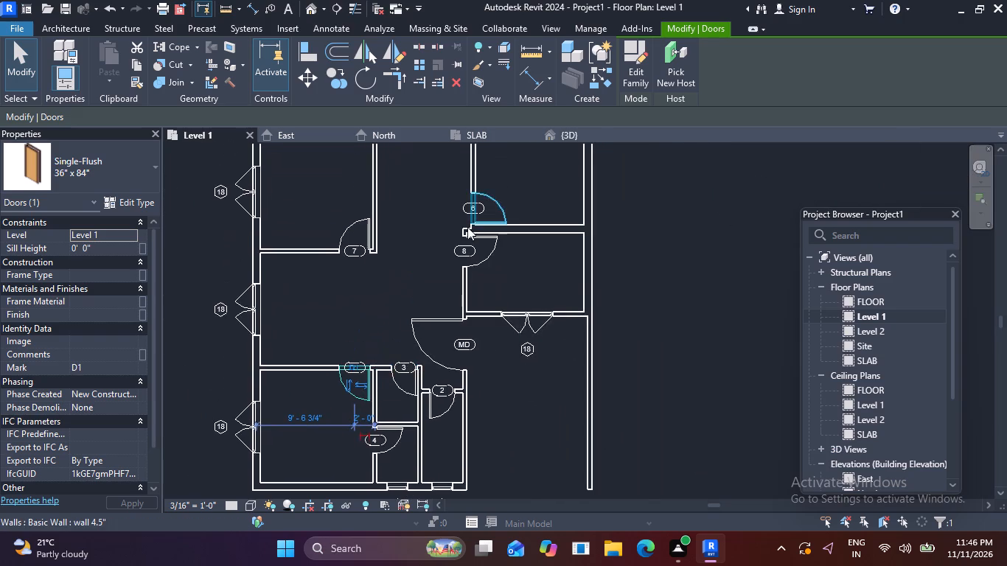
{"action": "middle_click_drag", "start_coordinate": [461, 256], "coordinate": [447, 309]}
{"action": "scroll", "coordinate": [459, 266], "scroll_direction": "up", "scroll_amount": 4}
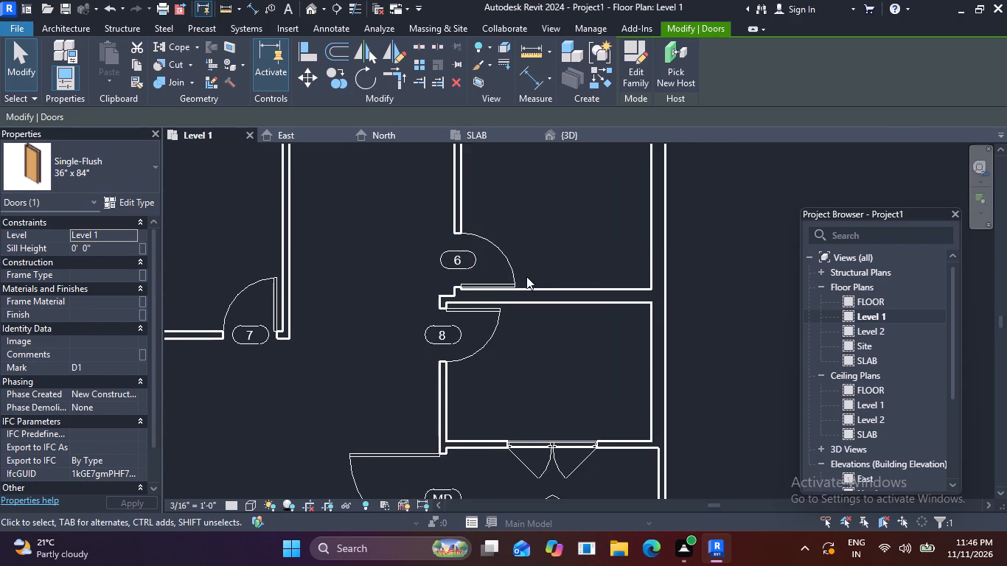
{"action": "scroll", "coordinate": [475, 312], "scroll_direction": "down", "scroll_amount": 6}
{"action": "middle_click_drag", "start_coordinate": [442, 357], "coordinate": [422, 298]}
{"action": "scroll", "coordinate": [440, 352], "scroll_direction": "up", "scroll_amount": 4}
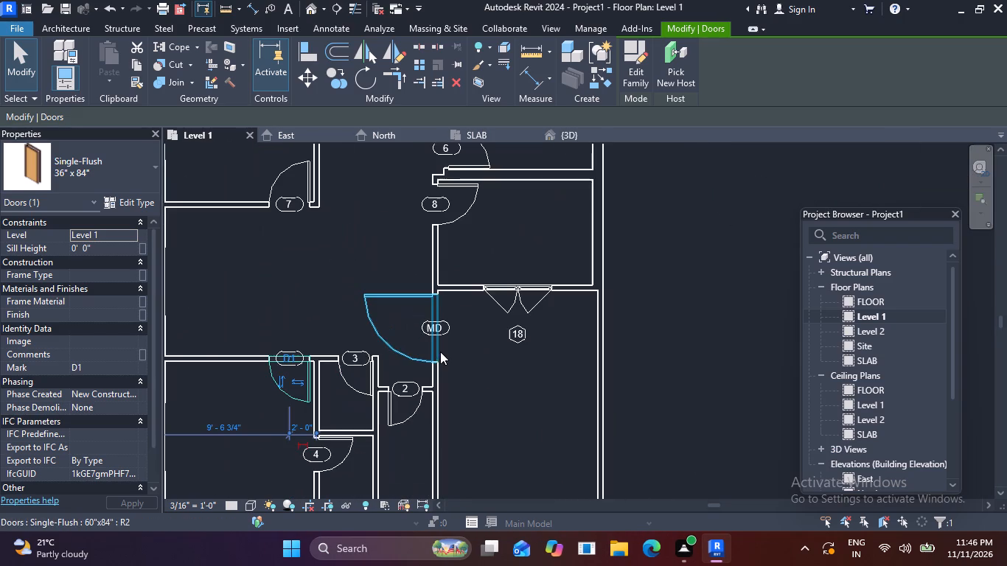
{"action": "scroll", "coordinate": [470, 339], "scroll_direction": "down", "scroll_amount": 3}
{"action": "middle_click_drag", "start_coordinate": [479, 357], "coordinate": [474, 316]}
{"action": "scroll", "coordinate": [453, 403], "scroll_direction": "up", "scroll_amount": 3}
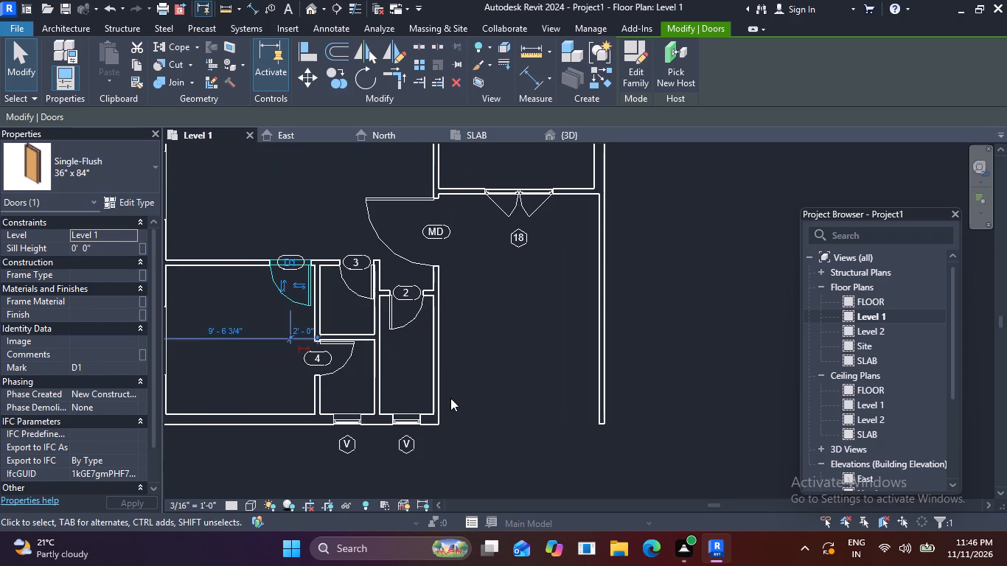
{"action": "scroll", "coordinate": [443, 357], "scroll_direction": "down", "scroll_amount": 1}
{"action": "middle_click_drag", "start_coordinate": [446, 371], "coordinate": [459, 424]}
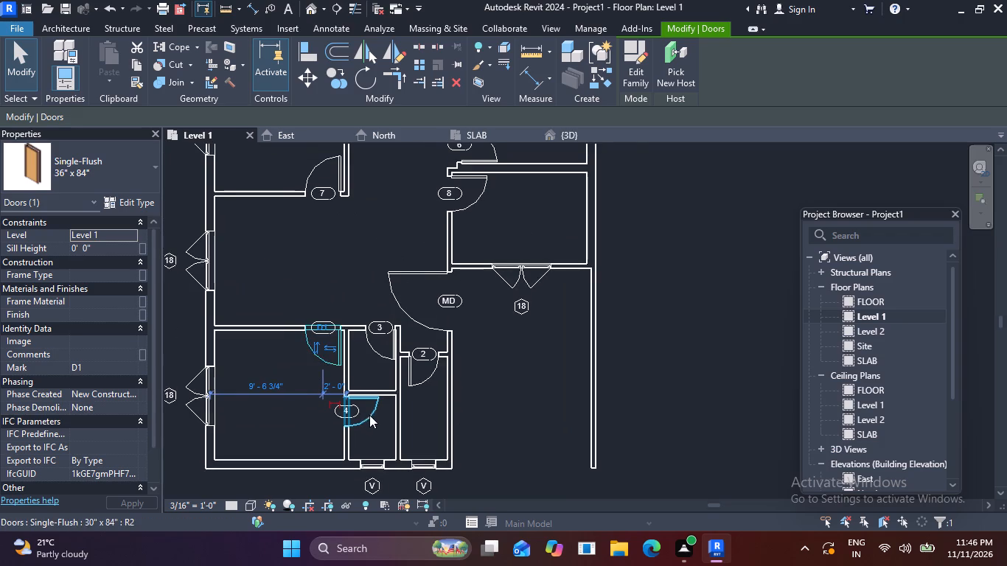
{"action": "scroll", "coordinate": [329, 413], "scroll_direction": "up", "scroll_amount": 4}
{"action": "double_click", "coordinate": [362, 407]}
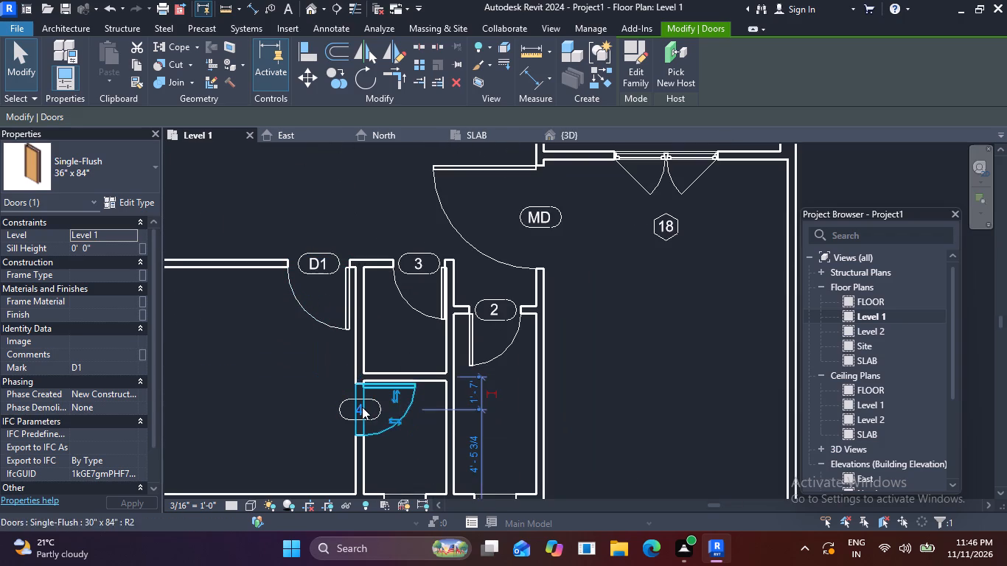
{"action": "key", "text": "BackSpace"}
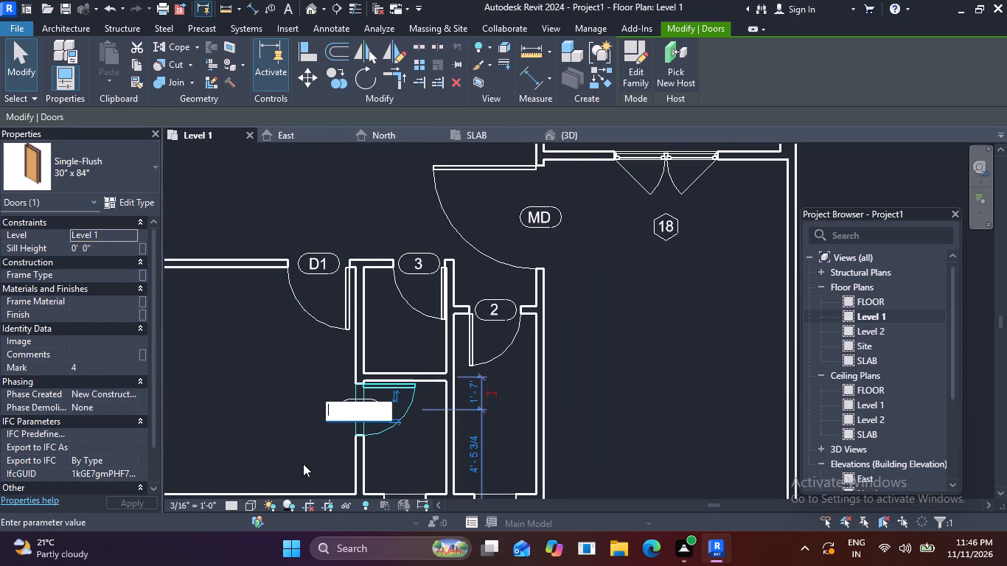
{"action": "key", "text": "m"}
{"action": "key", "text": "BackSpace"}
{"action": "left_click_drag", "start_coordinate": [303, 464], "coordinate": [252, 557]}
{"action": "key", "text": "d"}
{"action": "key", "text": "2"}
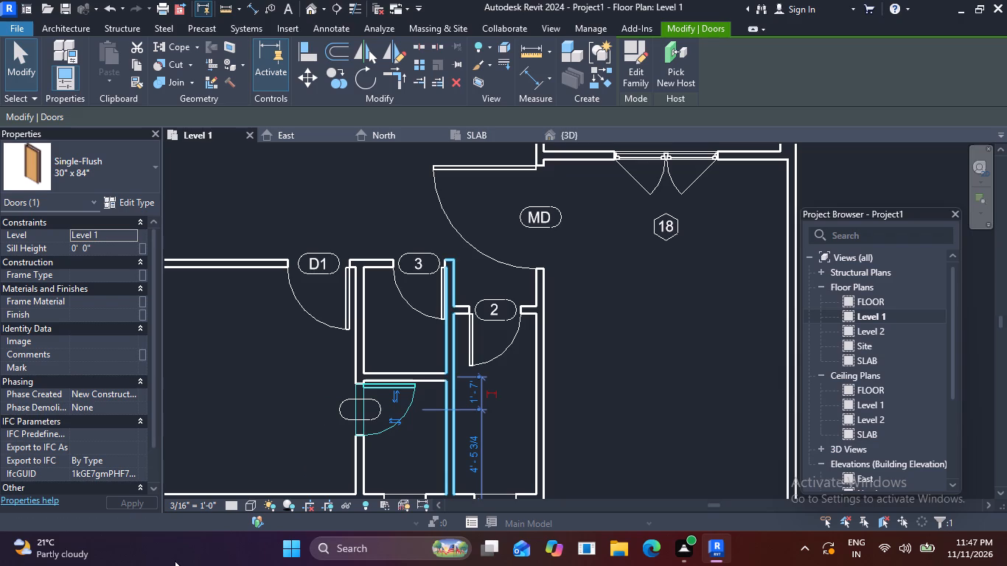
{"action": "left_click", "coordinate": [364, 417]}
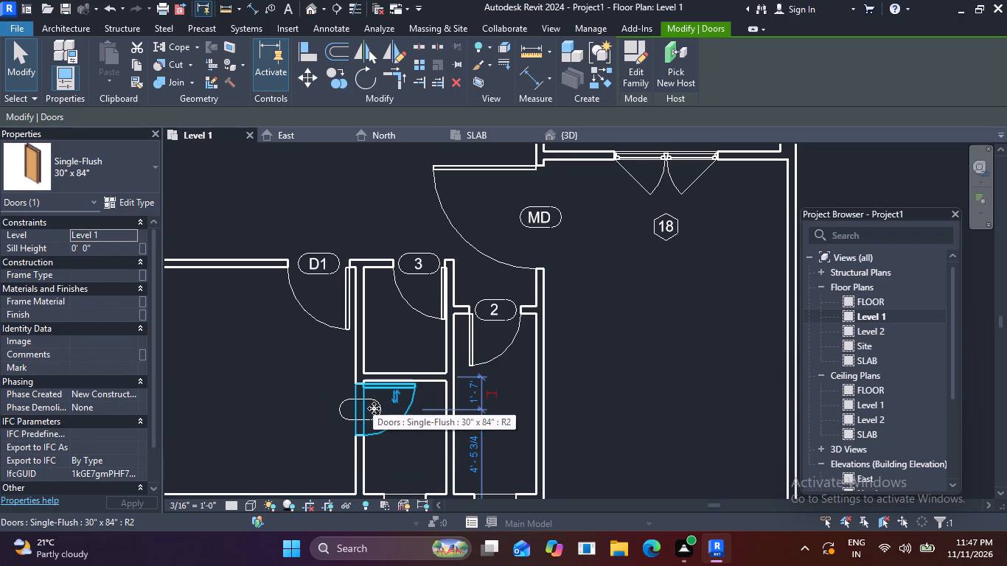
{"action": "double_click", "coordinate": [377, 408]}
{"action": "key", "text": "Escape"}
{"action": "key", "text": "Escape"}
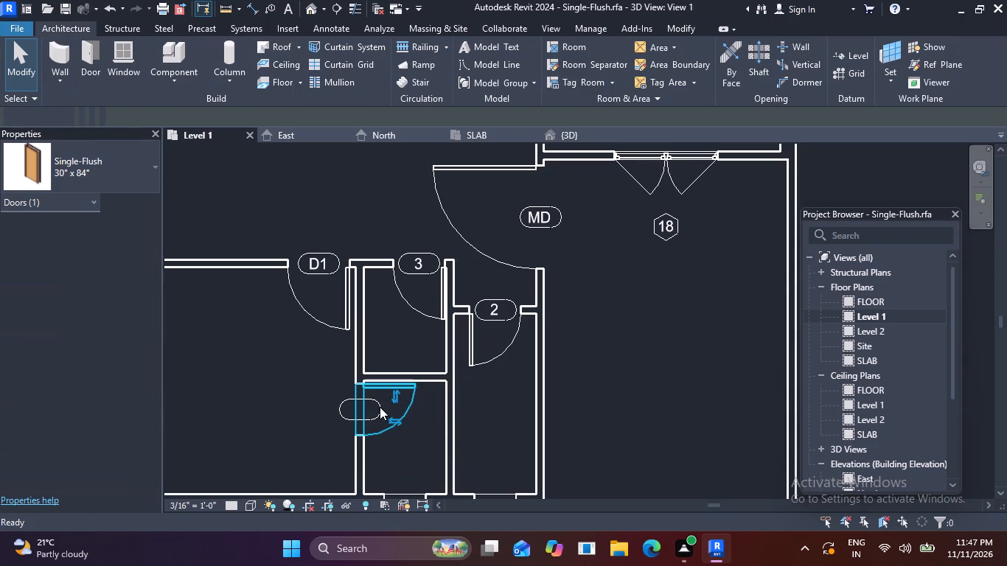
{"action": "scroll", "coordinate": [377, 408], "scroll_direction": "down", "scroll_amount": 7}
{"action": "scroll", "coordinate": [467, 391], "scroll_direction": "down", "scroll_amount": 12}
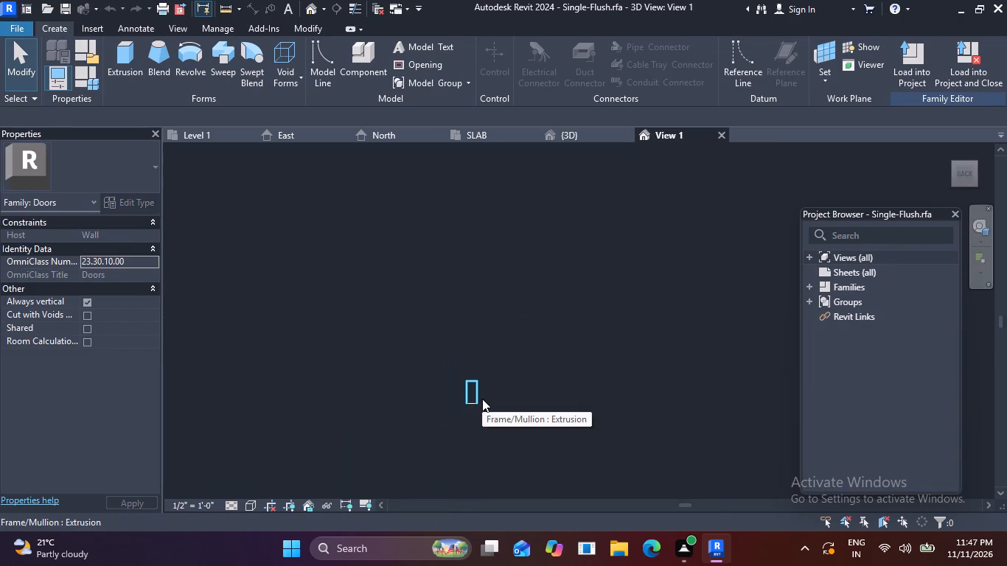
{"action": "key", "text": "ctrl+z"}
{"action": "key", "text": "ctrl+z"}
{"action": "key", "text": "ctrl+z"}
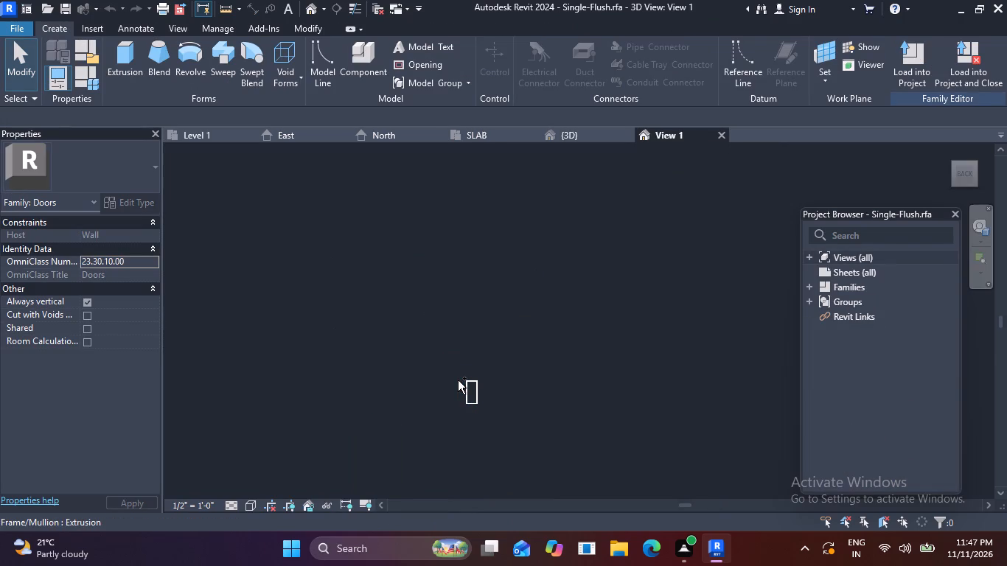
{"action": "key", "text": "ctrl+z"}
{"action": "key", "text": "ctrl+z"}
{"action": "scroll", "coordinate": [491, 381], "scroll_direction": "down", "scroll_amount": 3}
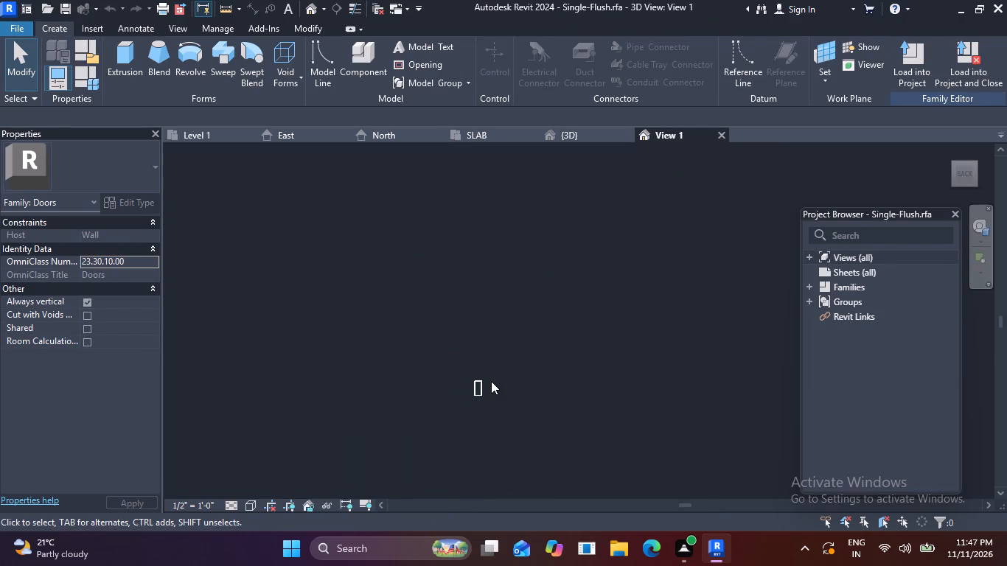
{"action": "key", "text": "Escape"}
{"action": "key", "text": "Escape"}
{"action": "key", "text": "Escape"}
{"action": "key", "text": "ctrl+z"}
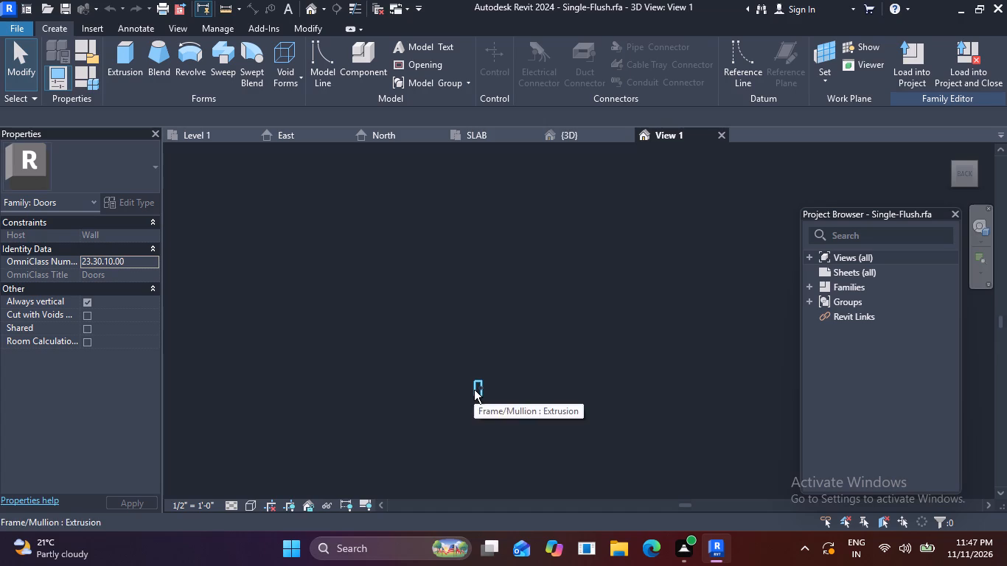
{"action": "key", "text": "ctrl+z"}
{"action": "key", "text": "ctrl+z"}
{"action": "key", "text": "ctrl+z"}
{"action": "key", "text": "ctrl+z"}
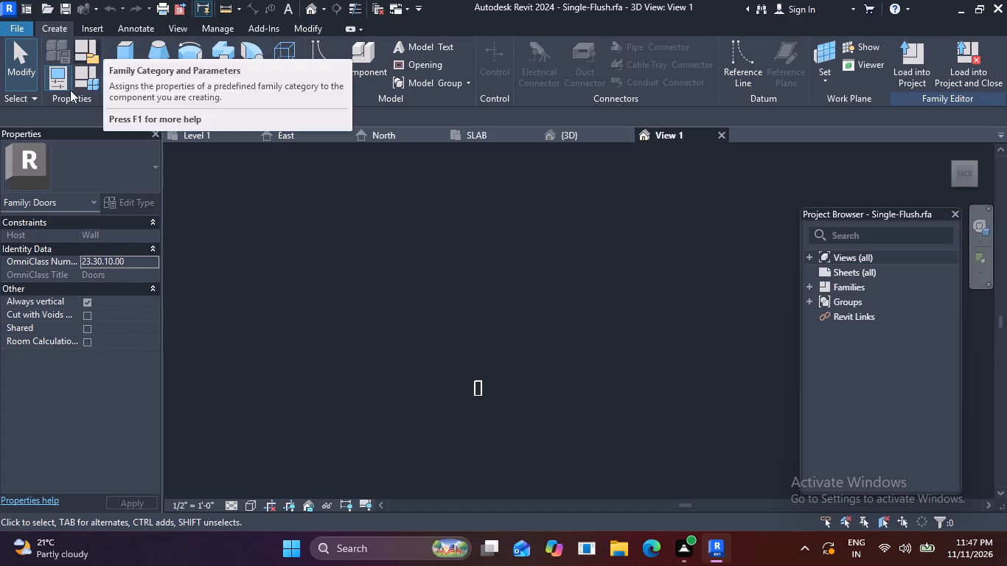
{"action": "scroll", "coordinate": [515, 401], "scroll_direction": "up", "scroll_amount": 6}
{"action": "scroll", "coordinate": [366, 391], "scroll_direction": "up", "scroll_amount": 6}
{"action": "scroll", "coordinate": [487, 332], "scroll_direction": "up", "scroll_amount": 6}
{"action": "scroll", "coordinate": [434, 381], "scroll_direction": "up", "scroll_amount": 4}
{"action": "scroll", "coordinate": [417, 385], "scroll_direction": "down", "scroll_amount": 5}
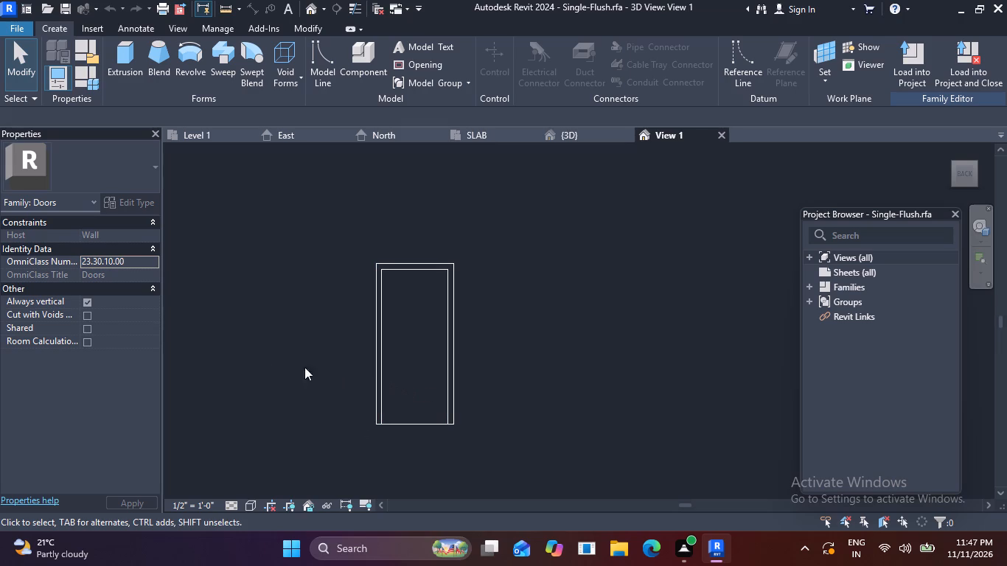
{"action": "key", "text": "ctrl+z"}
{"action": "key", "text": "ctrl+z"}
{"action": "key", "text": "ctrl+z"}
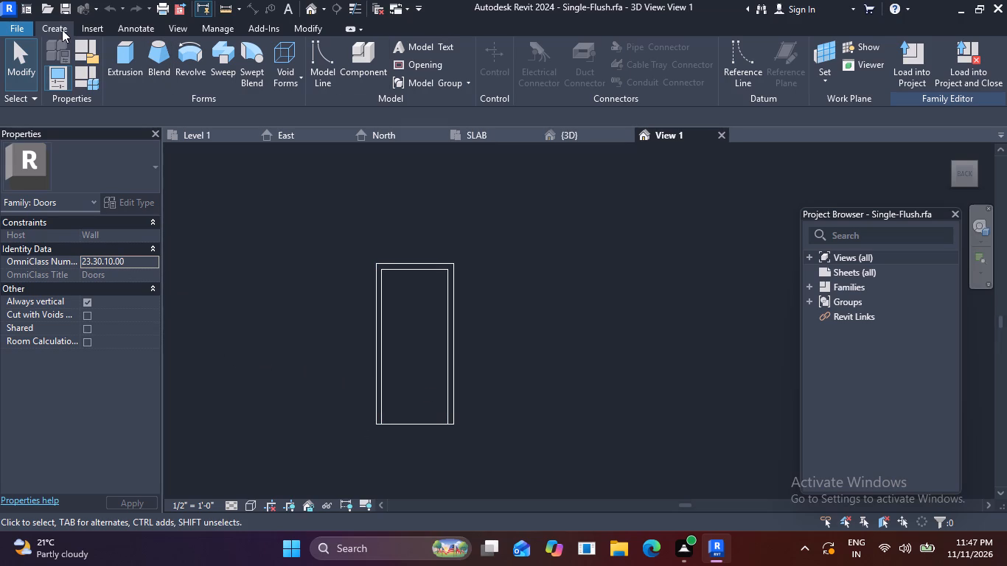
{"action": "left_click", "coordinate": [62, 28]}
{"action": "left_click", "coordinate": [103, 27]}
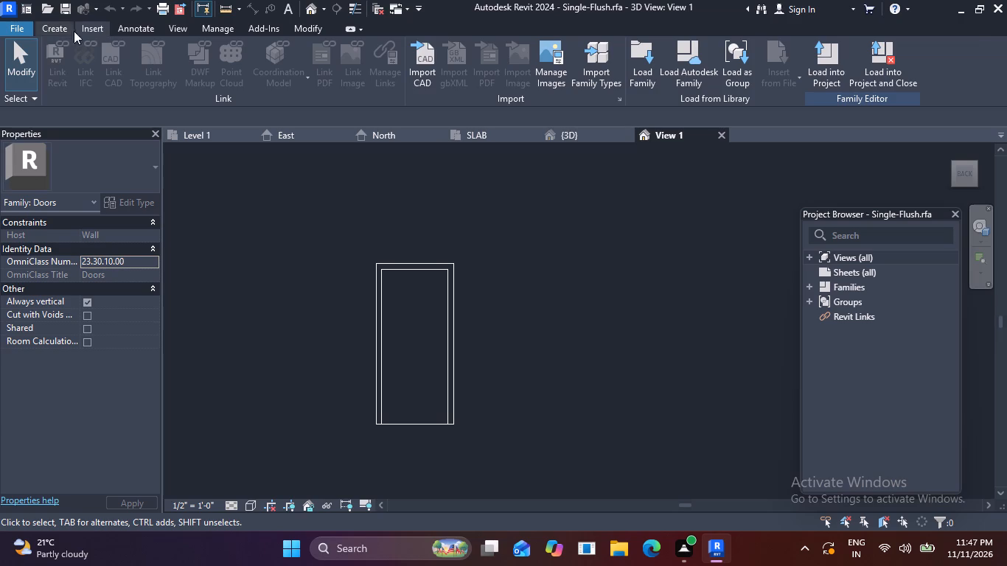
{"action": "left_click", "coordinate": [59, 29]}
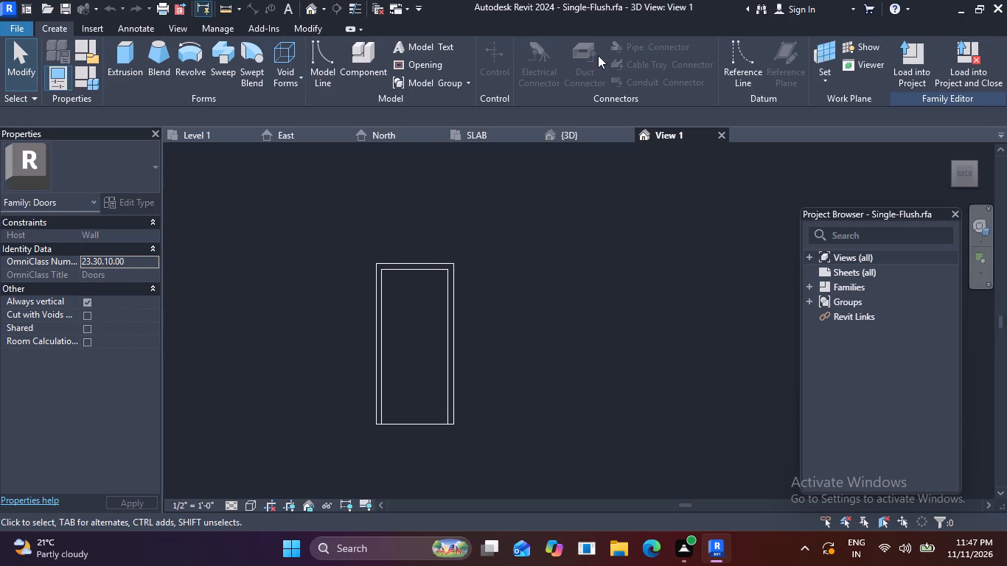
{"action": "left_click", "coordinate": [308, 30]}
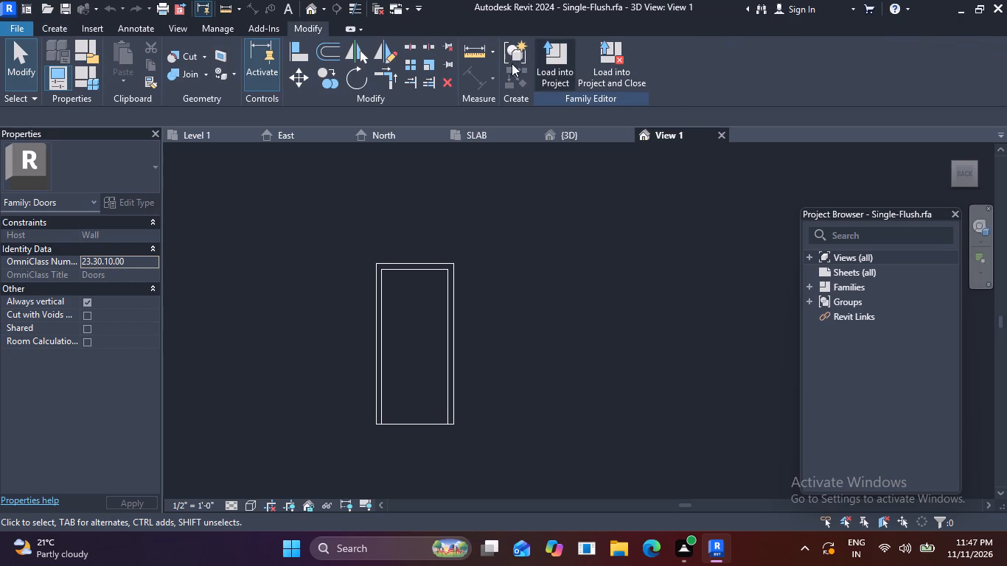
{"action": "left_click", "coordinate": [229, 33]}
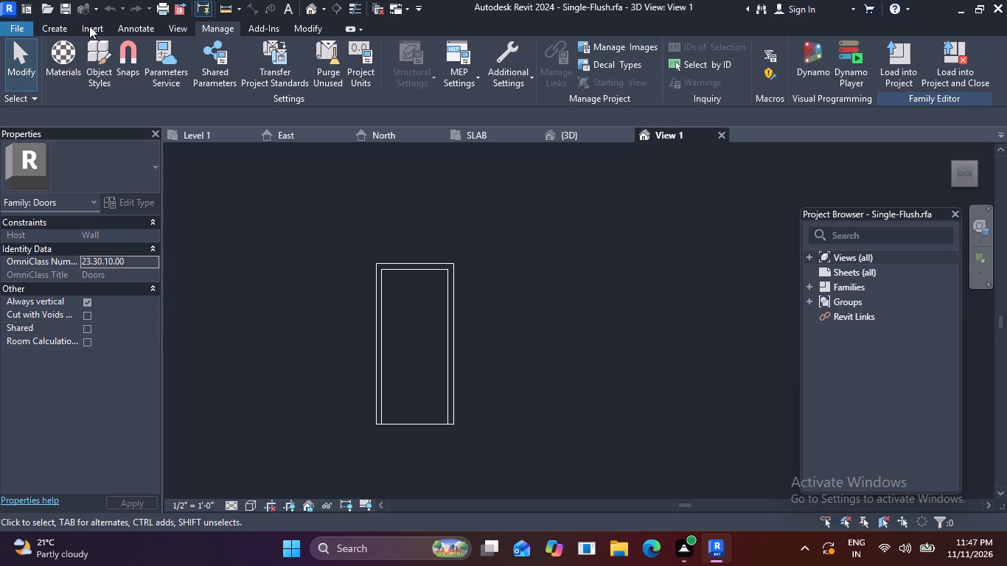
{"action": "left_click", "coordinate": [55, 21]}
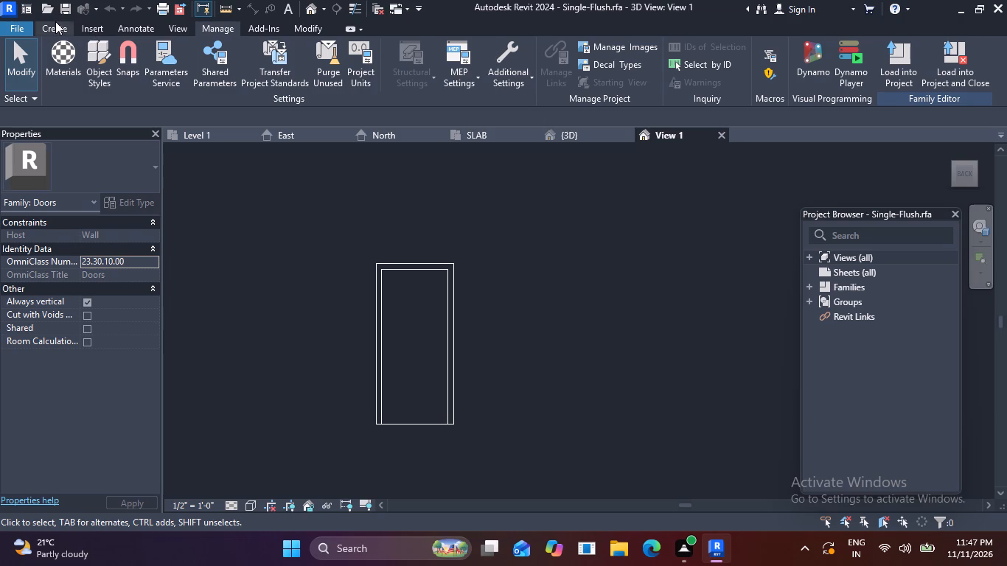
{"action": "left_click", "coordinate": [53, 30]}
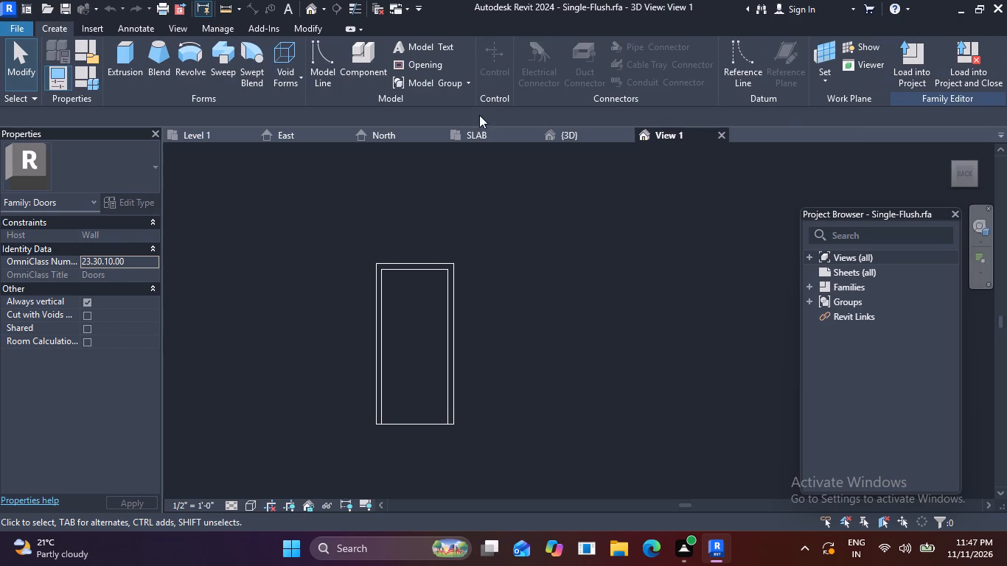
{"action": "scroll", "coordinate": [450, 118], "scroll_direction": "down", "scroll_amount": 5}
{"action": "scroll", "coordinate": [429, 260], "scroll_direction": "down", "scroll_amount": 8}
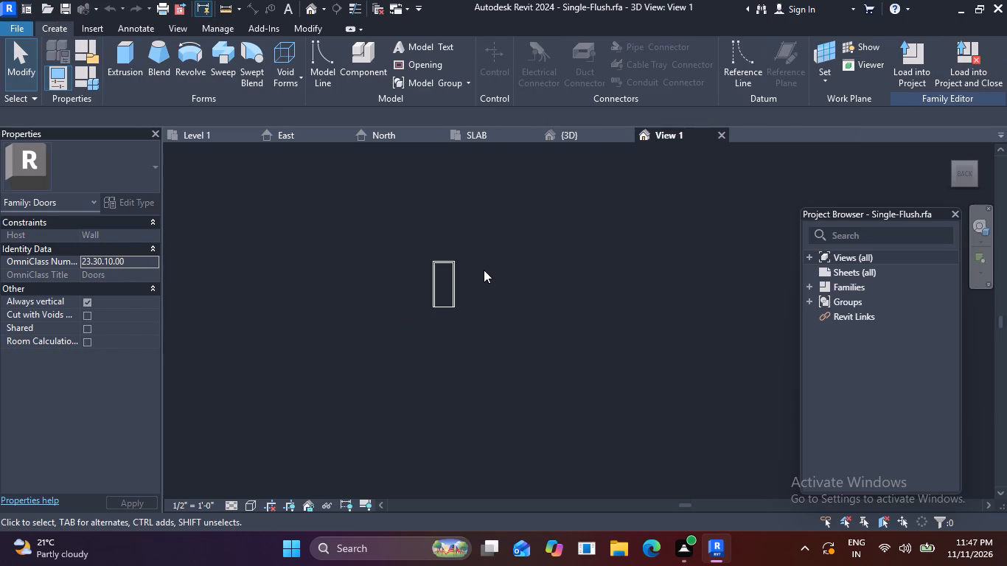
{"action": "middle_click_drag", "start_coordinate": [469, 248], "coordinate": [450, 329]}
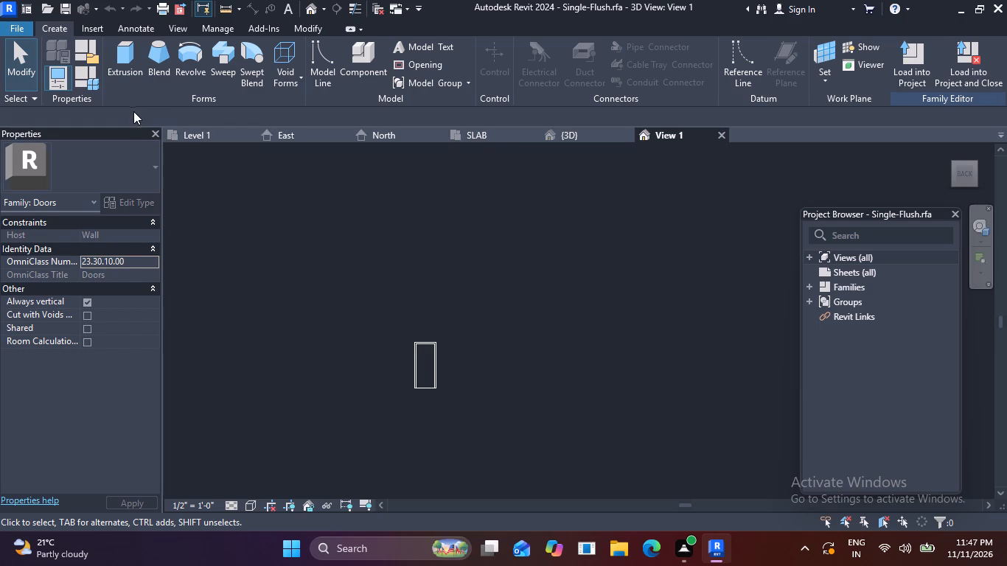
Leave the Single-Flush door family and return to the project's Level 1 floor plan.
{"action": "double_click", "coordinate": [206, 135]}
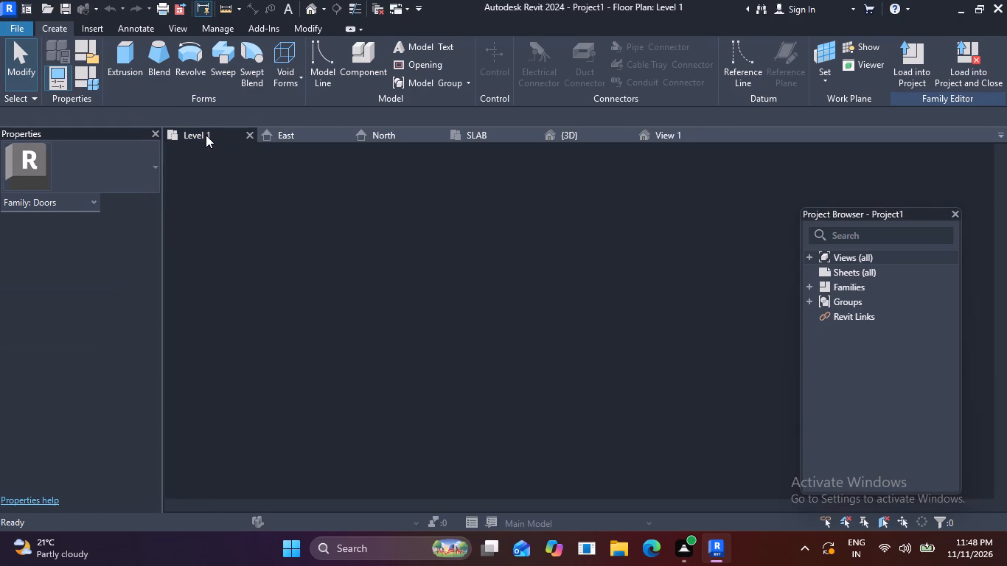
{"action": "scroll", "coordinate": [403, 240], "scroll_direction": "down", "scroll_amount": 11}
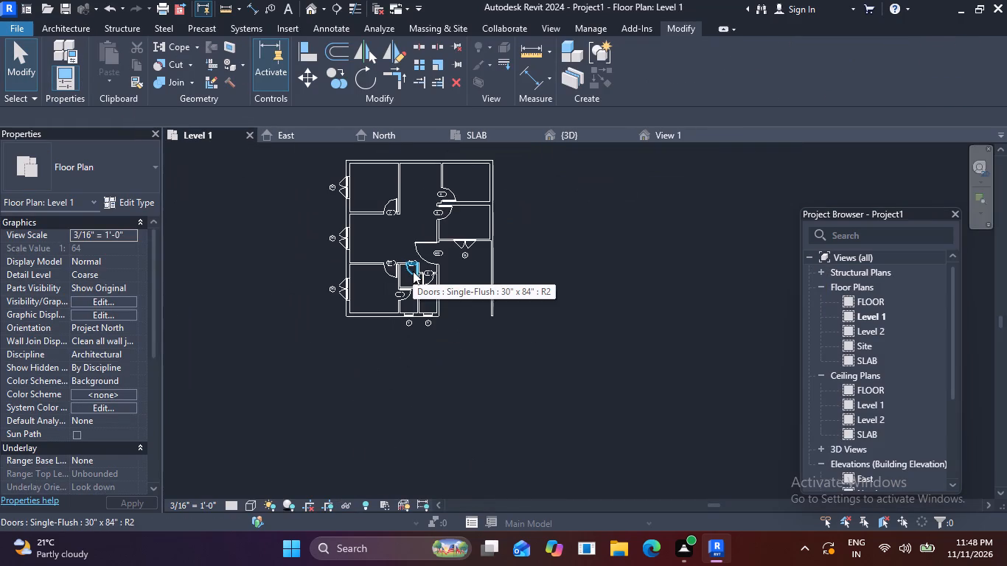
{"action": "middle_click_drag", "start_coordinate": [413, 271], "coordinate": [412, 293]}
{"action": "scroll", "coordinate": [408, 326], "scroll_direction": "up", "scroll_amount": 6}
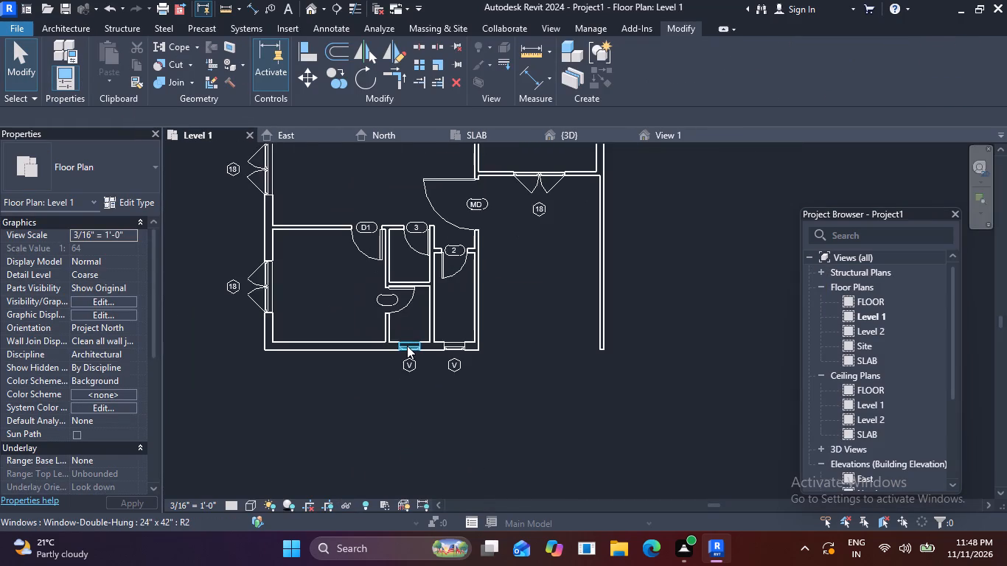
{"action": "scroll", "coordinate": [407, 346], "scroll_direction": "up", "scroll_amount": 2}
{"action": "key", "text": "Escape"}
{"action": "key", "text": "Escape"}
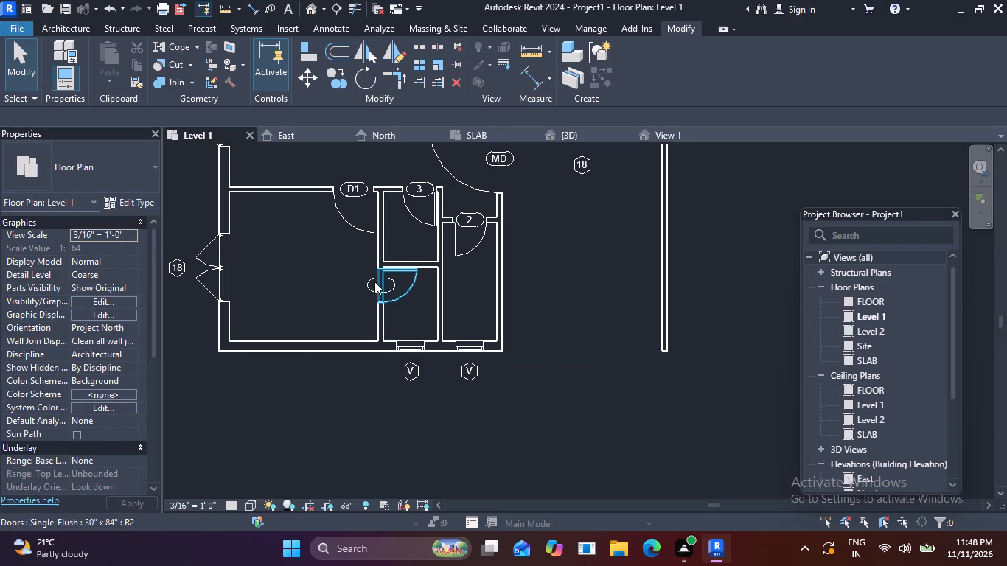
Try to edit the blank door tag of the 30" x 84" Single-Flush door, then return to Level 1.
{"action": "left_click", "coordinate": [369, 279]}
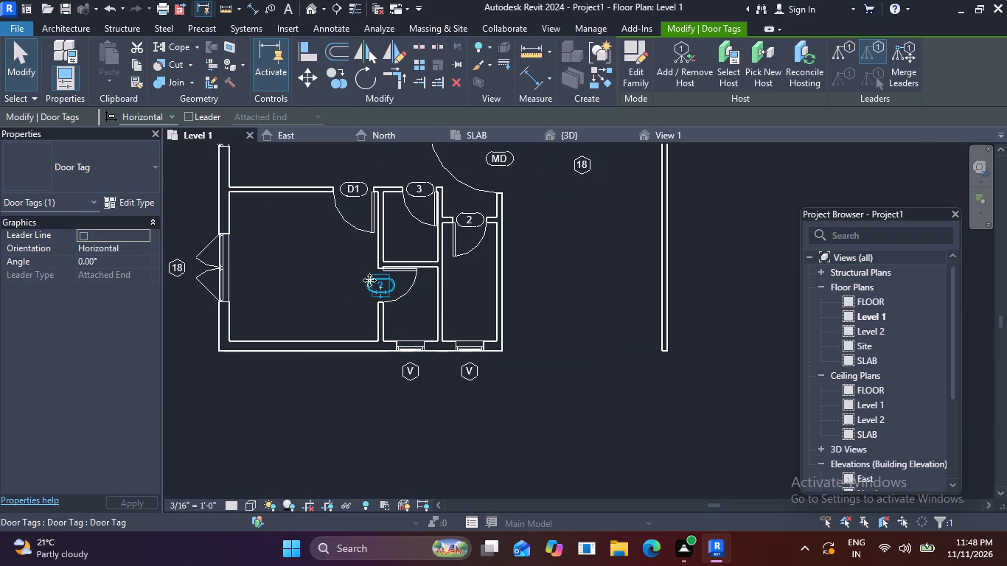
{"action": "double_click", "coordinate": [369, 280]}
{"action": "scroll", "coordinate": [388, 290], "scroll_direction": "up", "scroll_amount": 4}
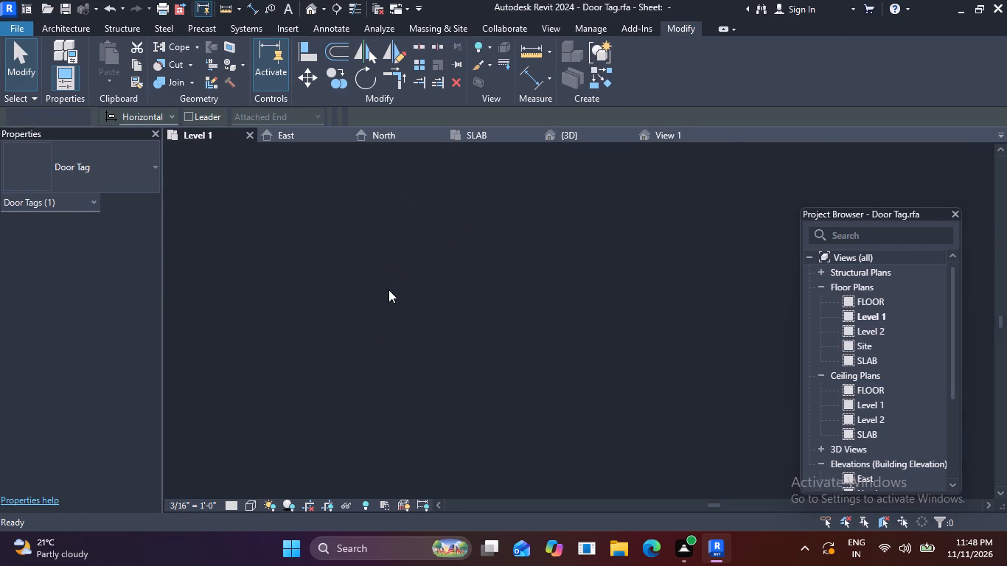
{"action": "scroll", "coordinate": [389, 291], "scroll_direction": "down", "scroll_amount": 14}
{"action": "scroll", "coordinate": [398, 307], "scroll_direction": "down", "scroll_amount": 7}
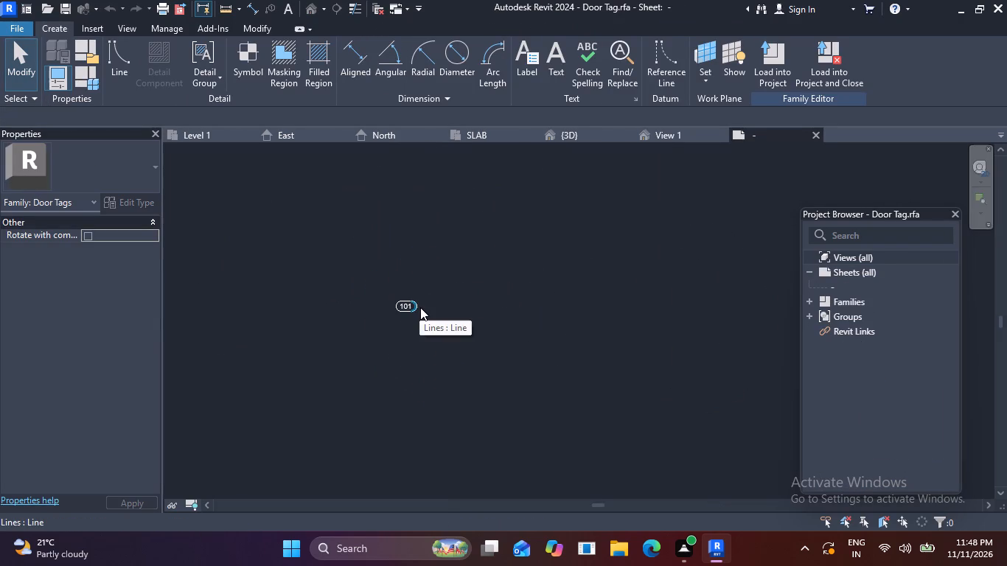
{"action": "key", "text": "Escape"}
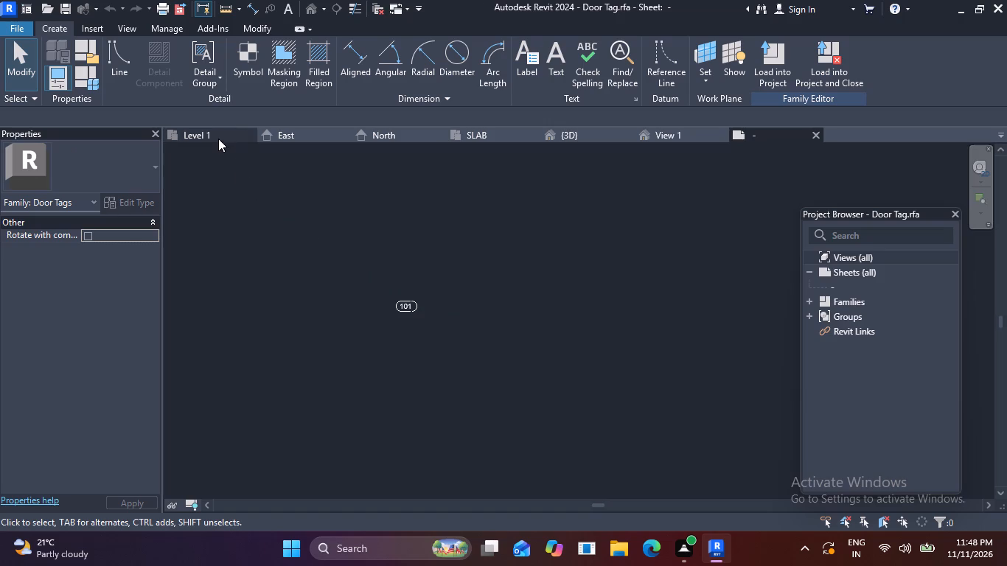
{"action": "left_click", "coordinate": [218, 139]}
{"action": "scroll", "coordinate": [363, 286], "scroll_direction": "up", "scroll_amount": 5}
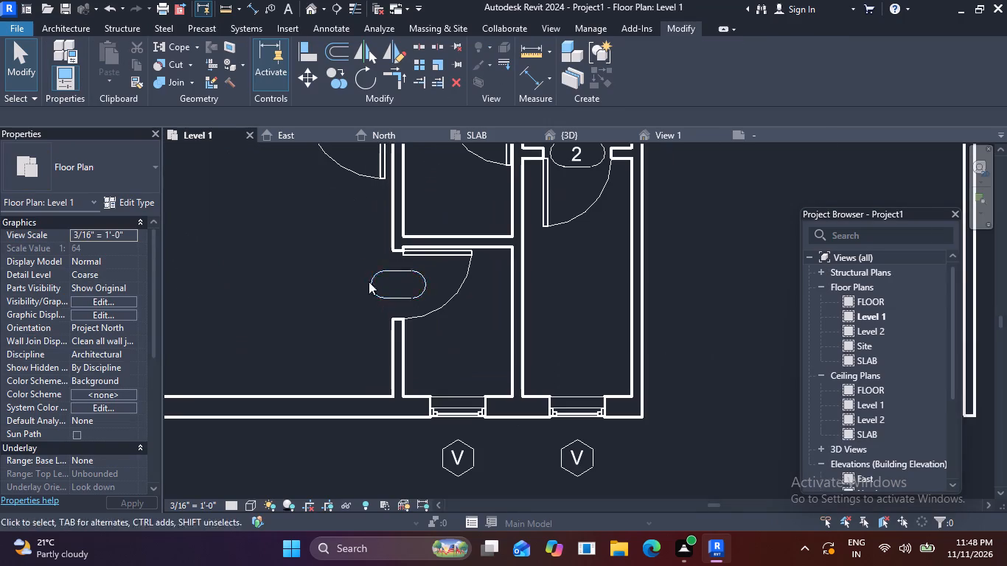
Undo the last three door mark changes: the blanked mark, D1 and MD.
{"action": "left_click", "coordinate": [374, 276]}
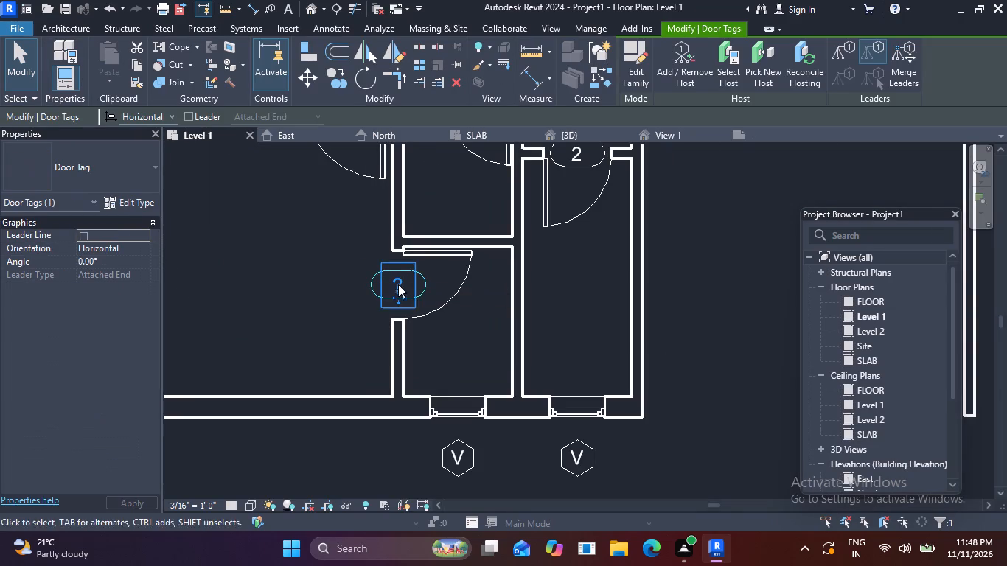
{"action": "key", "text": "ctrl+z"}
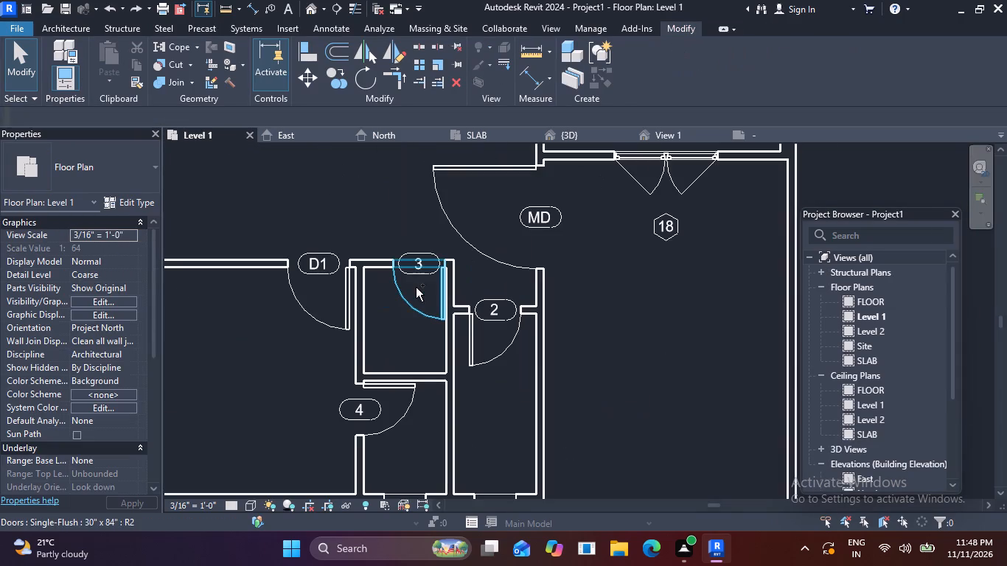
{"action": "key", "text": "ctrl+z"}
{"action": "scroll", "coordinate": [416, 287], "scroll_direction": "down", "scroll_amount": 7, "text": "ctrl"}
{"action": "key", "text": "ctrl+z"}
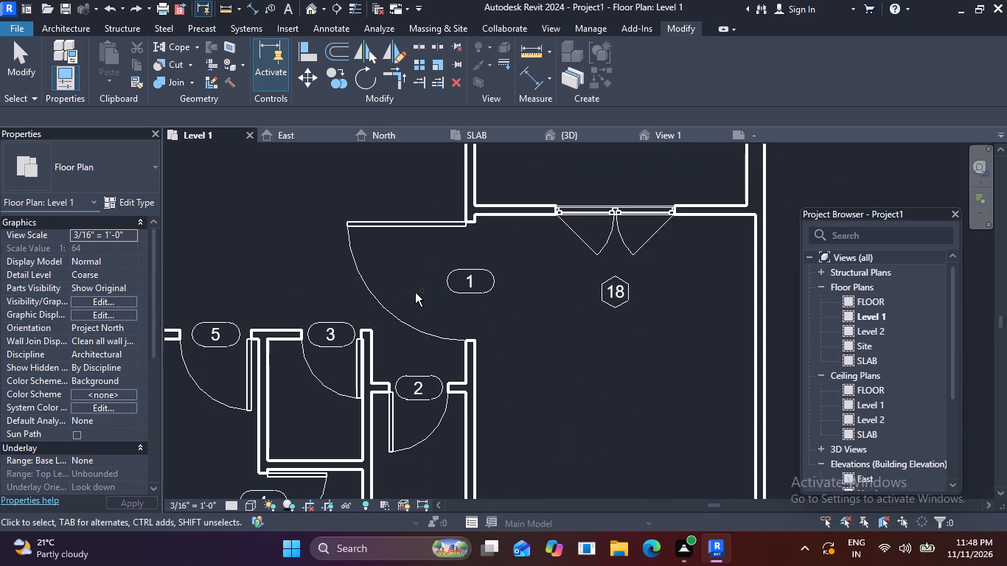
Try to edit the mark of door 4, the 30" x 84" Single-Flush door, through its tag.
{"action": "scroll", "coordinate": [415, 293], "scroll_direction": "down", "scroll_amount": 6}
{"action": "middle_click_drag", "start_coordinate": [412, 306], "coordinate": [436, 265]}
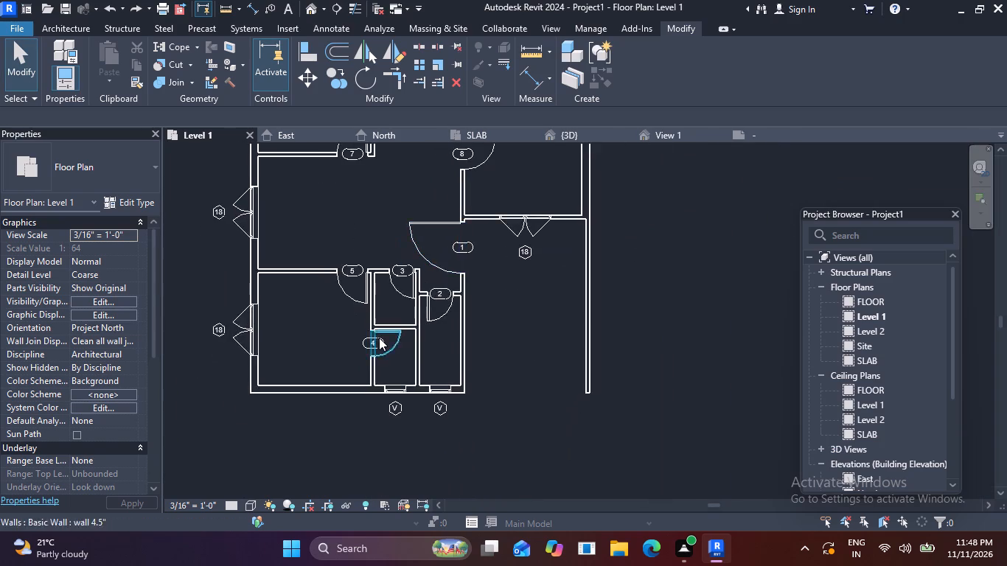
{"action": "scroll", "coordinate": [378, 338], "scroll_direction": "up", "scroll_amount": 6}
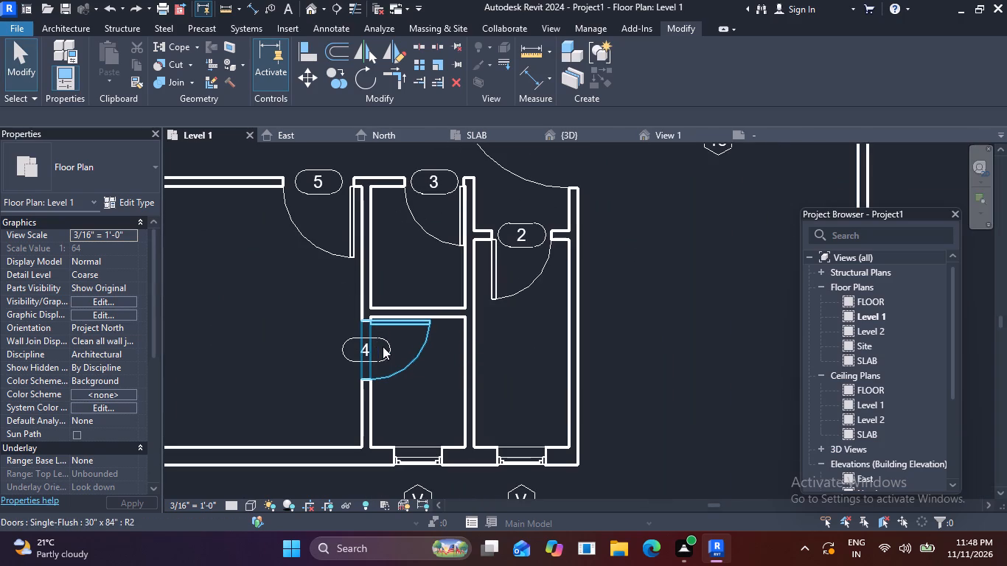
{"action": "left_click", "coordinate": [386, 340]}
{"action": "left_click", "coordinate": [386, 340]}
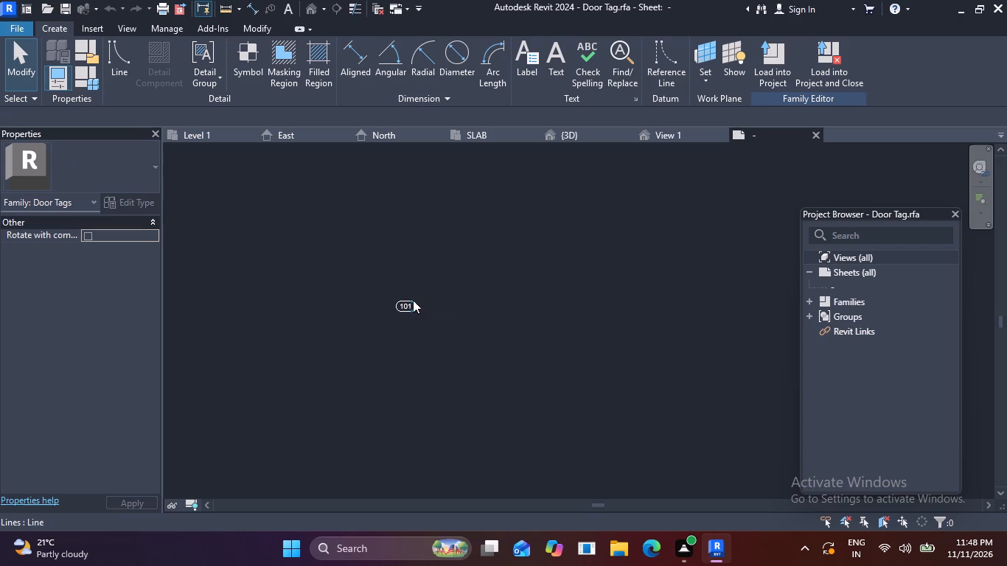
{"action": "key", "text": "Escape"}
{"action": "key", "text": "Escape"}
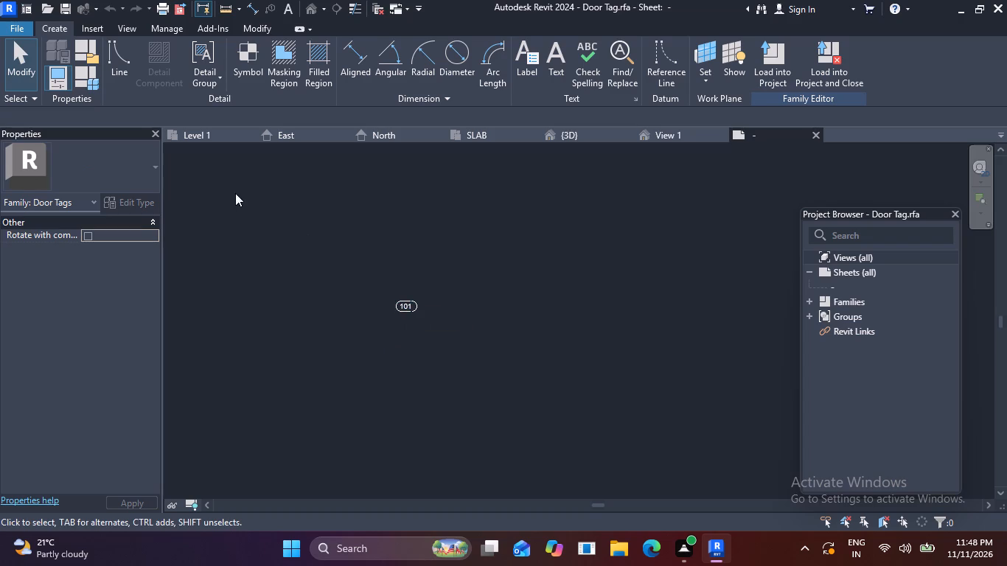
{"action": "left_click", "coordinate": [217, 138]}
Set the mark of door 5, the 36" x 84" Single-Flush door, to D1.
{"action": "scroll", "coordinate": [341, 287], "scroll_direction": "down", "scroll_amount": 4}
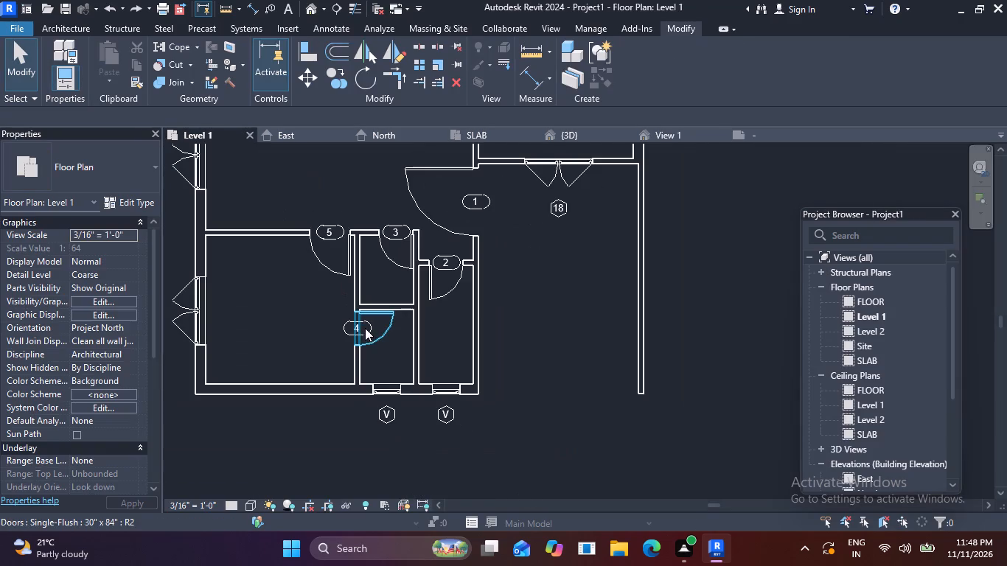
{"action": "scroll", "coordinate": [332, 237], "scroll_direction": "up", "scroll_amount": 4}
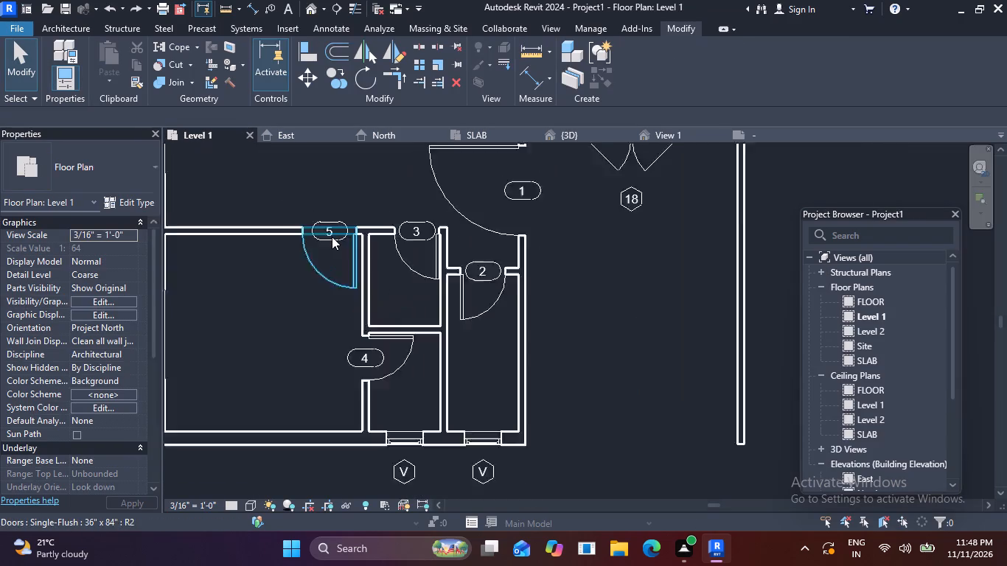
{"action": "scroll", "coordinate": [332, 237], "scroll_direction": "up", "scroll_amount": 1}
{"action": "double_click", "coordinate": [332, 237]}
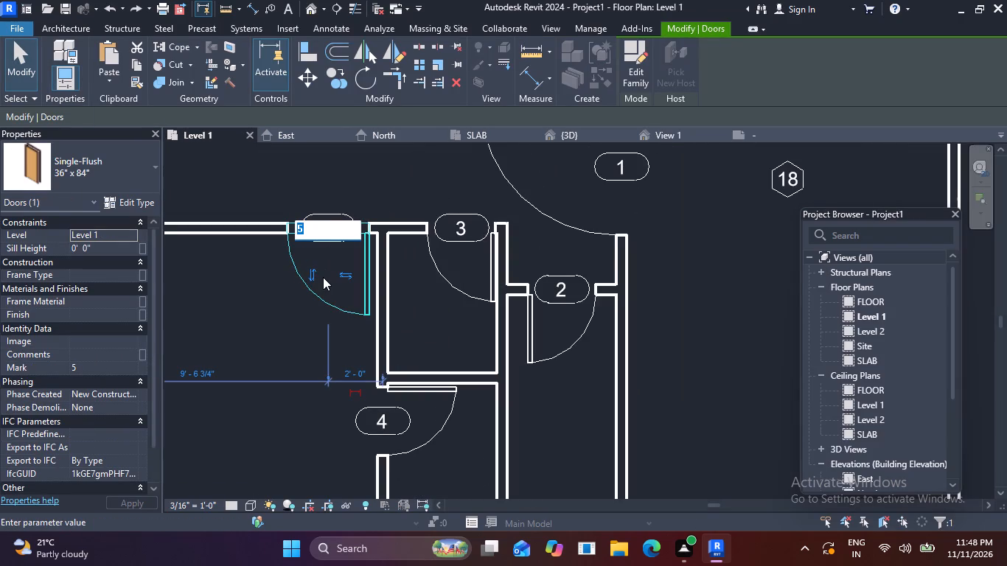
{"action": "key", "text": "BackSpace"}
{"action": "type", "text": "D1"}
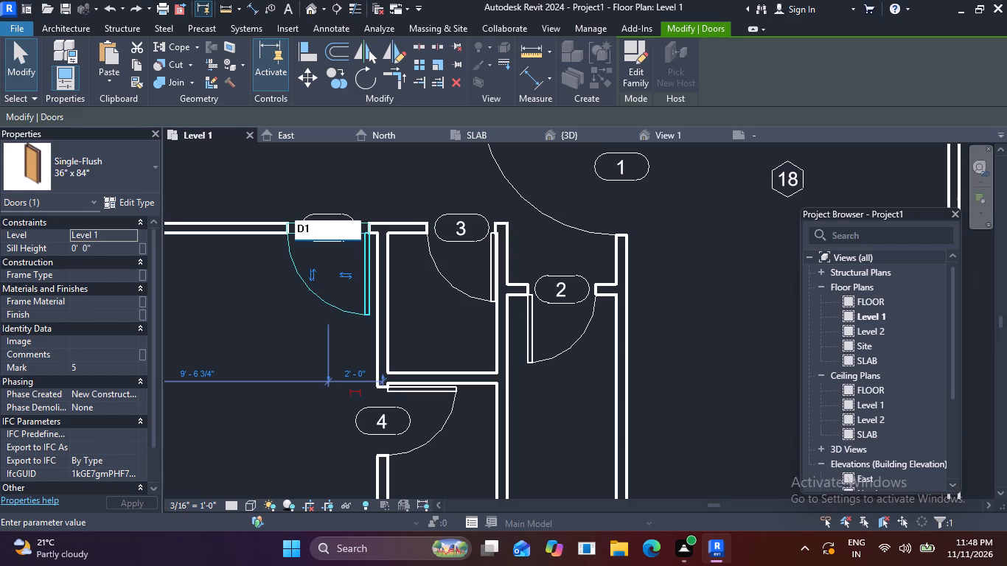
{"action": "left_click", "coordinate": [266, 267]}
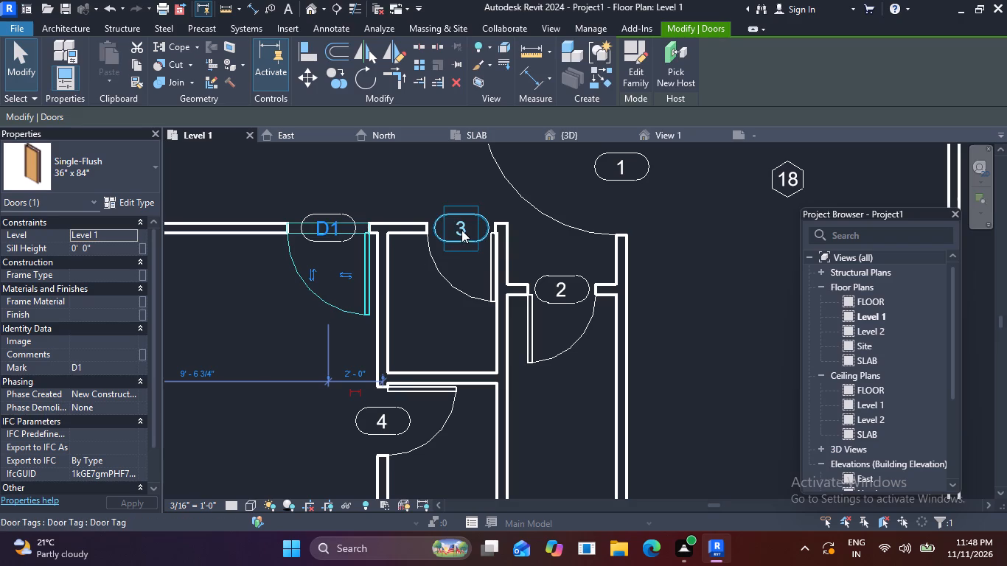
Set the mark of door 3, the 30" x 84" Single-Flush door, to D2.
{"action": "double_click", "coordinate": [463, 231]}
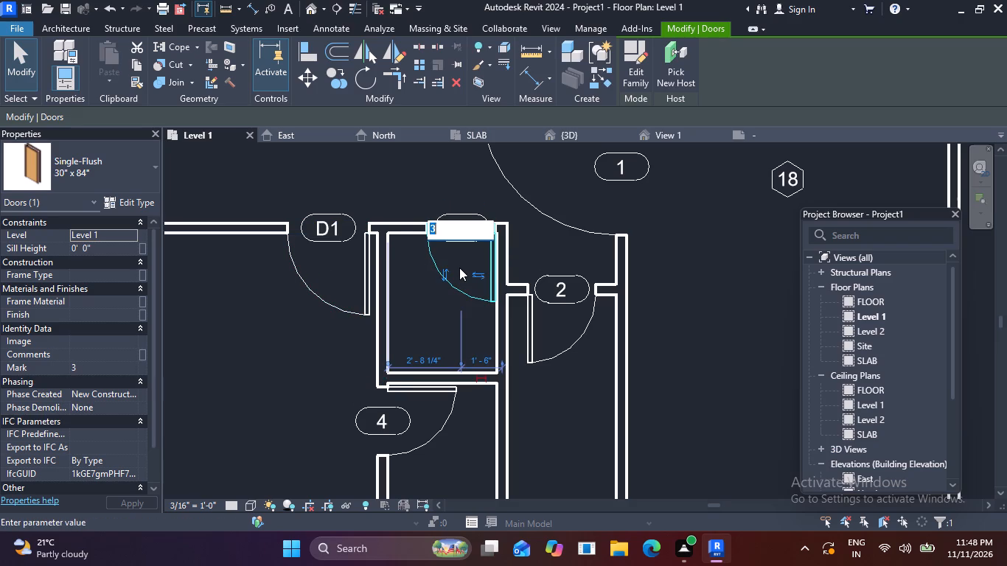
{"action": "key", "text": "BackSpace"}
{"action": "type", "text": "D2"}
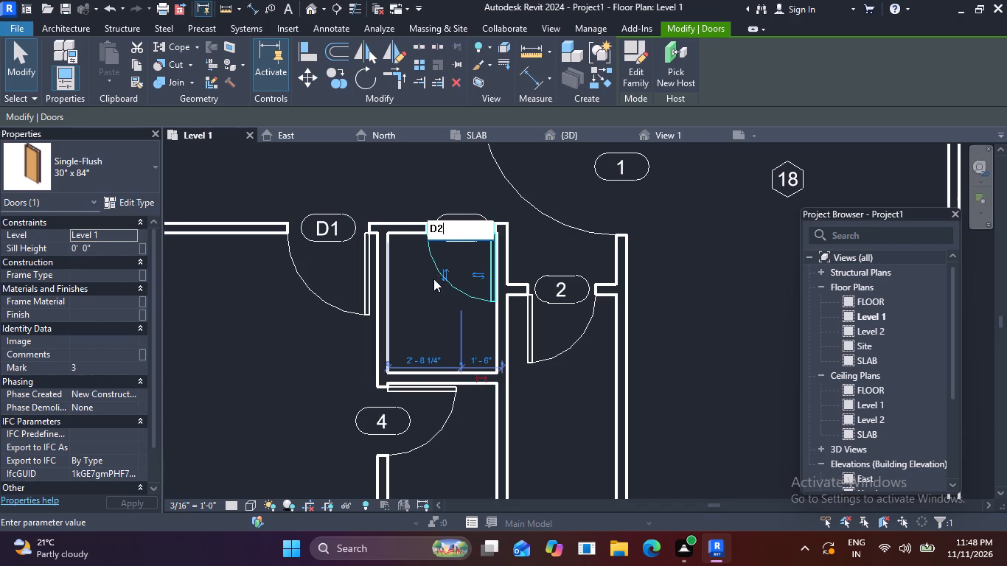
{"action": "left_click", "coordinate": [433, 279]}
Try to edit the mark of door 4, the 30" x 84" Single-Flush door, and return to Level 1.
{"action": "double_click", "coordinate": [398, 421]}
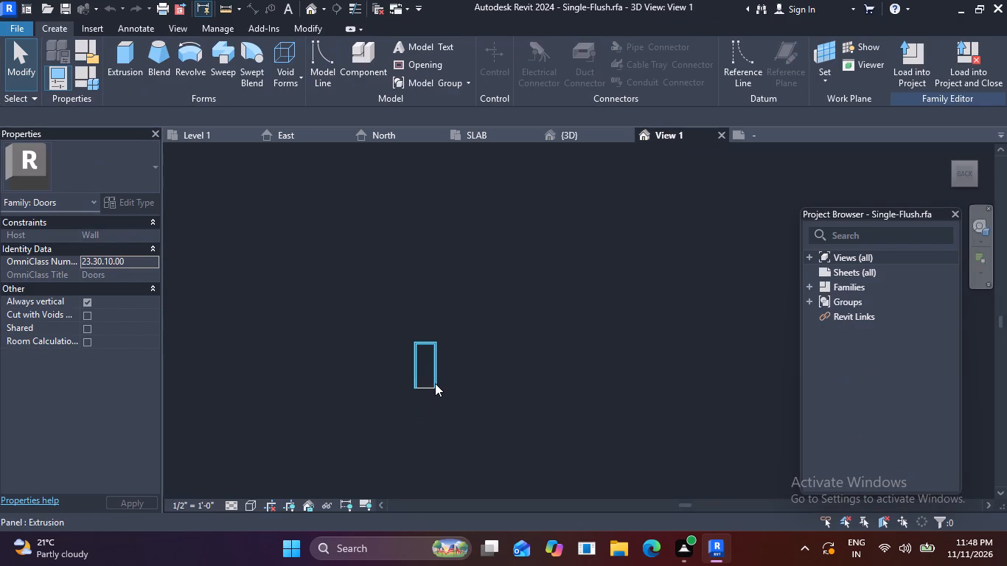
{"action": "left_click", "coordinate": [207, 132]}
Set the mark of door 8, the 36" x 84" Single-Flush door on Level 1, to D1.
{"action": "scroll", "coordinate": [313, 272], "scroll_direction": "down", "scroll_amount": 3}
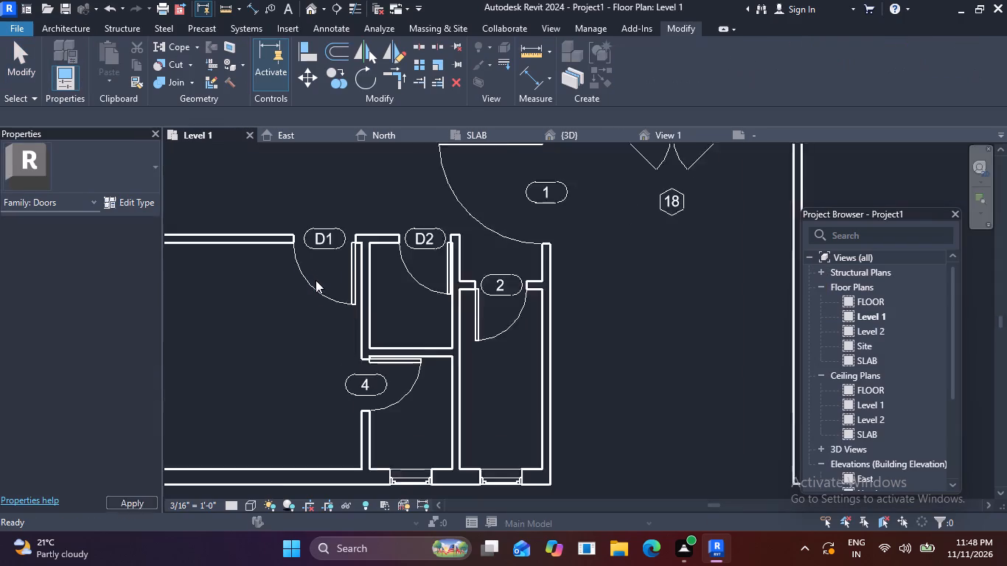
{"action": "scroll", "coordinate": [340, 286], "scroll_direction": "down", "scroll_amount": 4}
{"action": "middle_click_drag", "start_coordinate": [367, 268], "coordinate": [368, 371]}
{"action": "scroll", "coordinate": [436, 257], "scroll_direction": "up", "scroll_amount": 4}
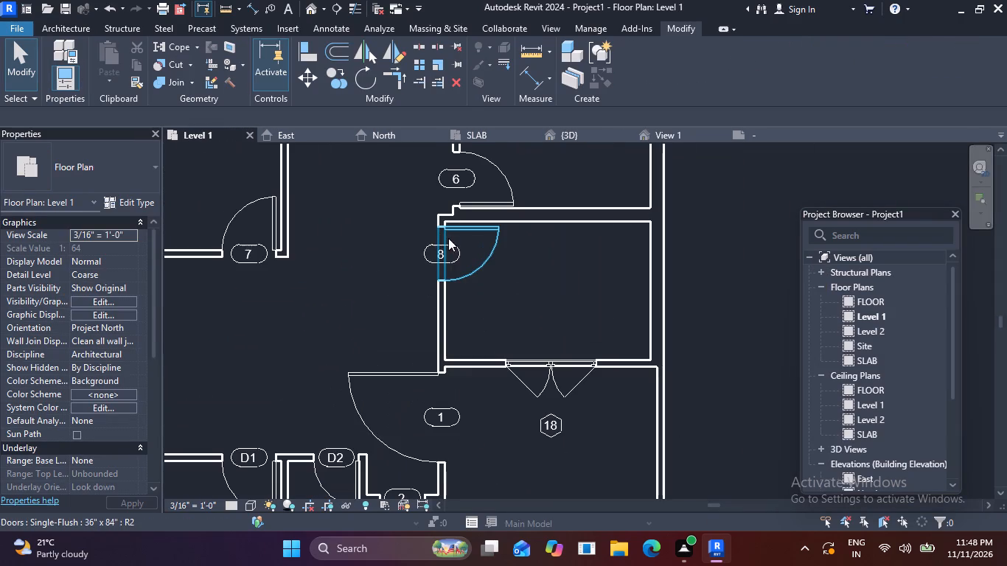
{"action": "double_click", "coordinate": [448, 254]}
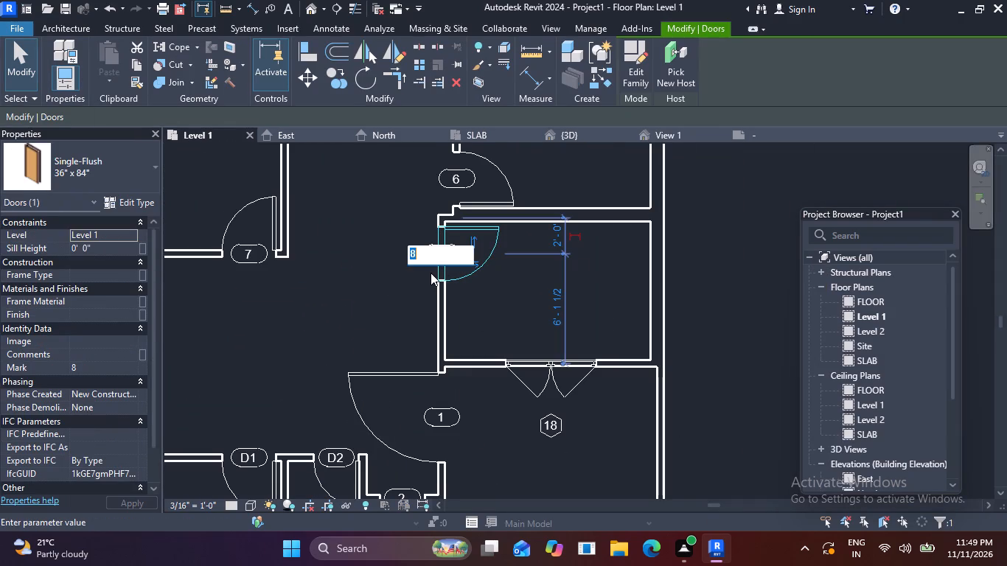
{"action": "key", "text": "BackSpace"}
{"action": "type", "text": "D1"}
{"action": "left_click", "coordinate": [398, 207]}
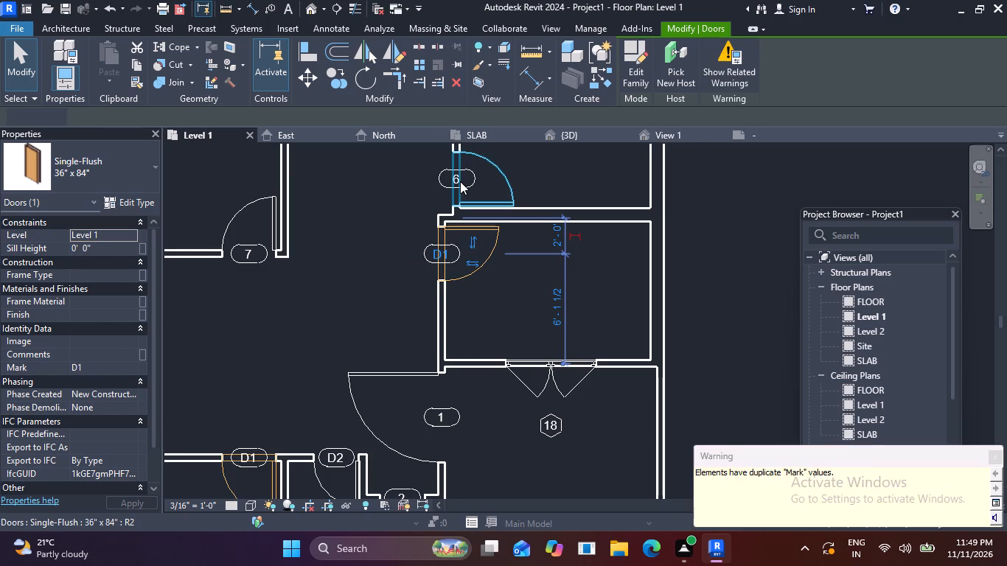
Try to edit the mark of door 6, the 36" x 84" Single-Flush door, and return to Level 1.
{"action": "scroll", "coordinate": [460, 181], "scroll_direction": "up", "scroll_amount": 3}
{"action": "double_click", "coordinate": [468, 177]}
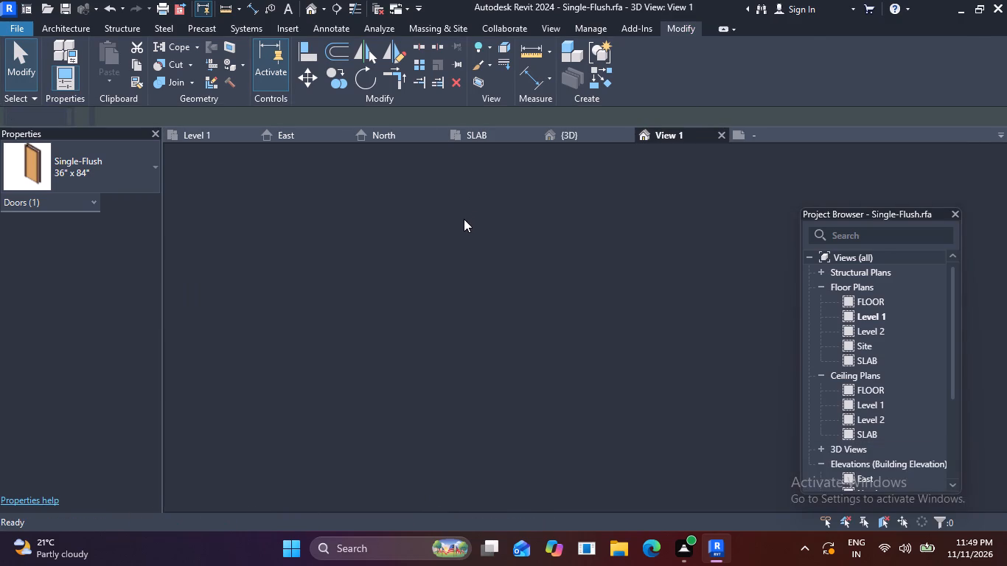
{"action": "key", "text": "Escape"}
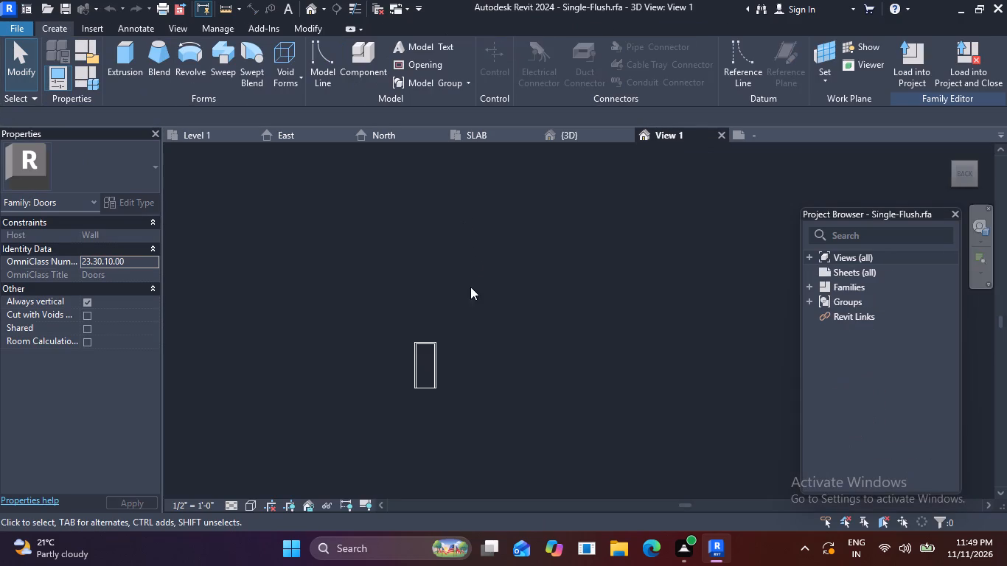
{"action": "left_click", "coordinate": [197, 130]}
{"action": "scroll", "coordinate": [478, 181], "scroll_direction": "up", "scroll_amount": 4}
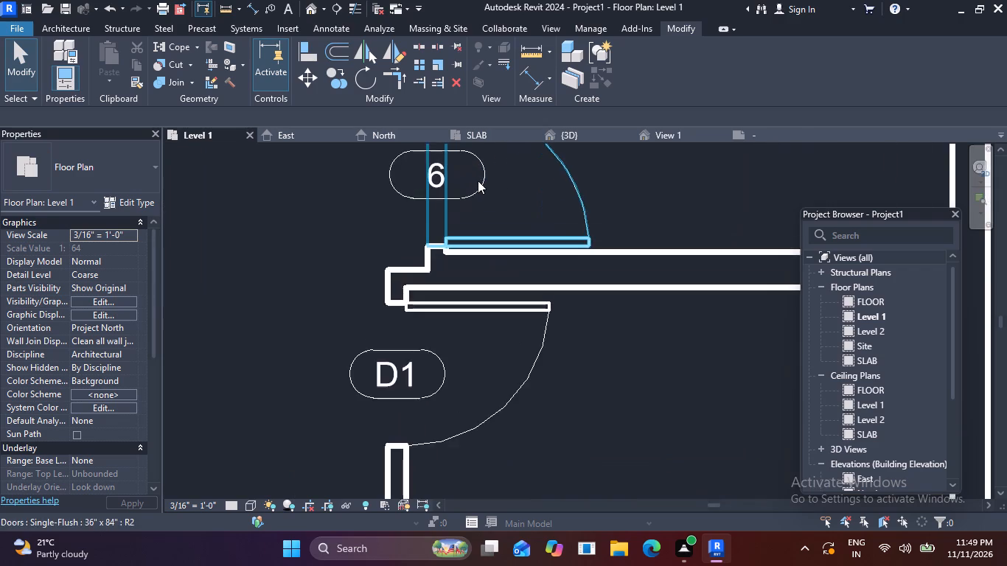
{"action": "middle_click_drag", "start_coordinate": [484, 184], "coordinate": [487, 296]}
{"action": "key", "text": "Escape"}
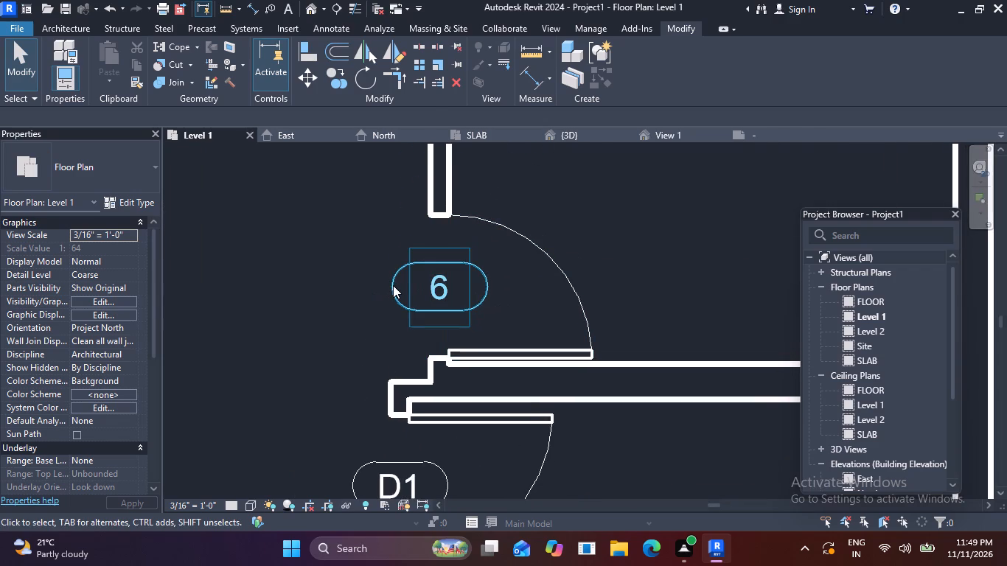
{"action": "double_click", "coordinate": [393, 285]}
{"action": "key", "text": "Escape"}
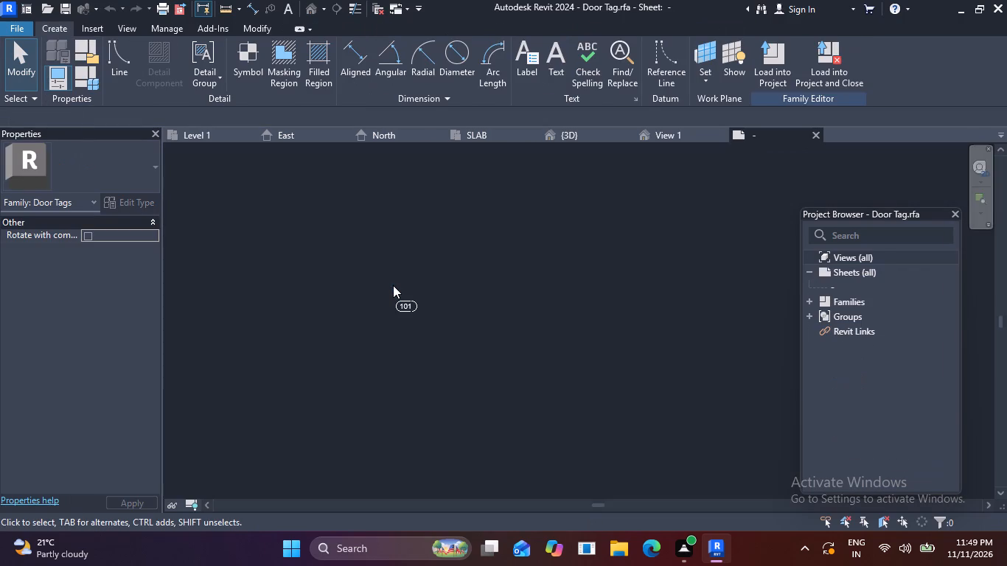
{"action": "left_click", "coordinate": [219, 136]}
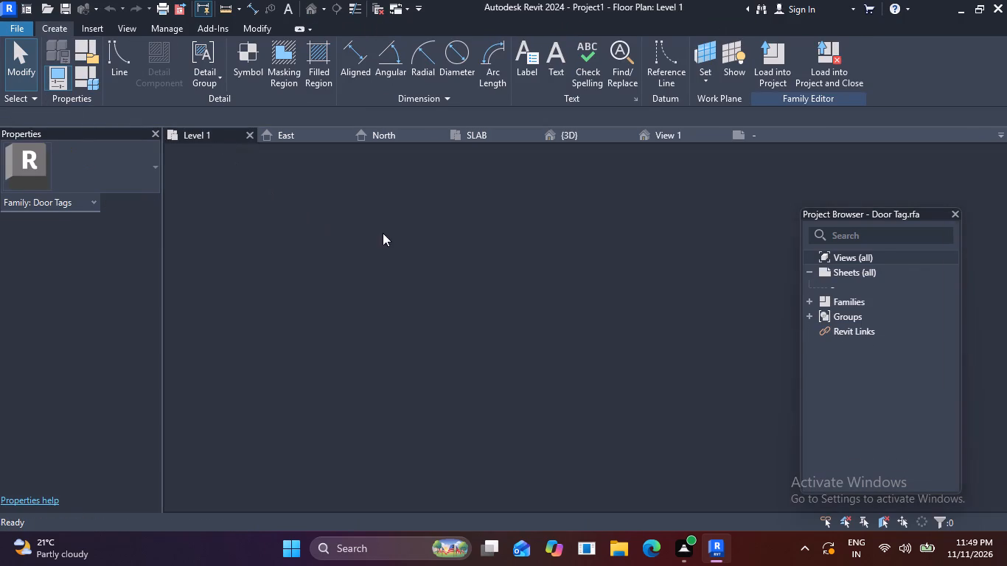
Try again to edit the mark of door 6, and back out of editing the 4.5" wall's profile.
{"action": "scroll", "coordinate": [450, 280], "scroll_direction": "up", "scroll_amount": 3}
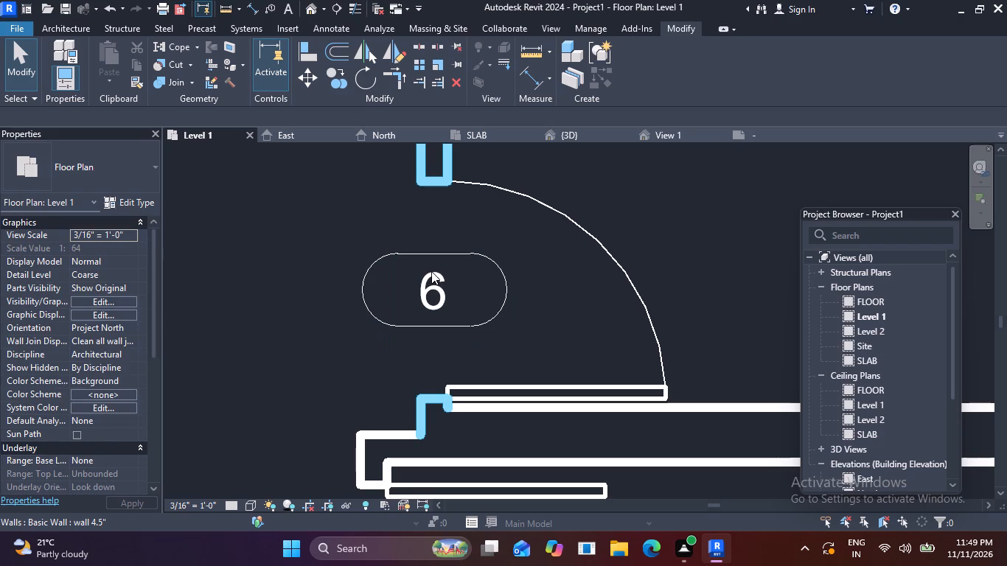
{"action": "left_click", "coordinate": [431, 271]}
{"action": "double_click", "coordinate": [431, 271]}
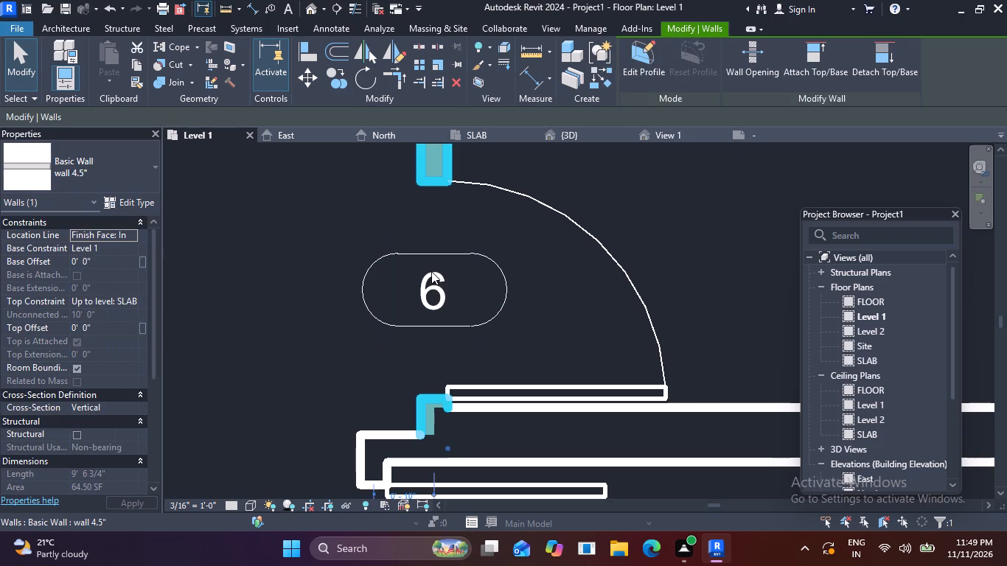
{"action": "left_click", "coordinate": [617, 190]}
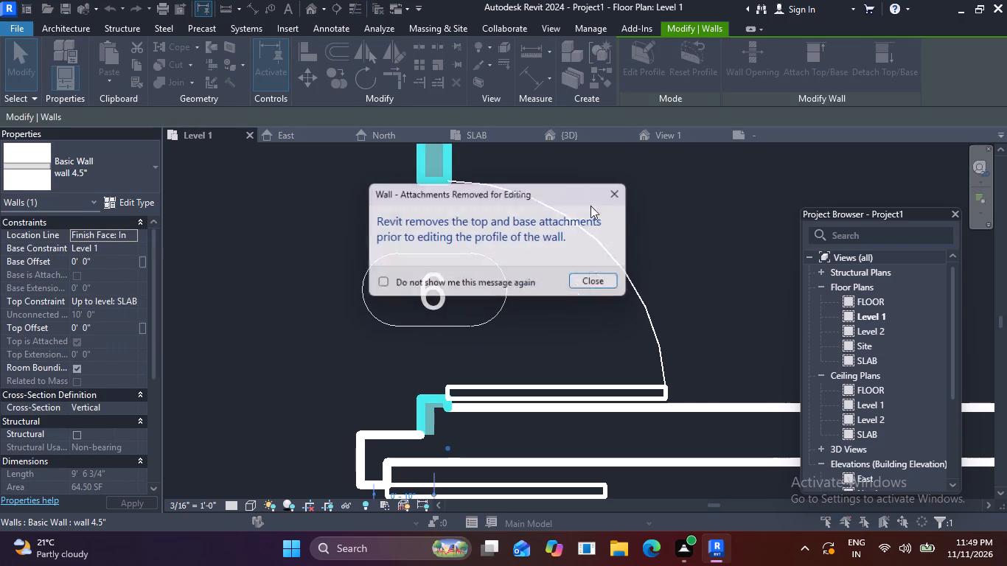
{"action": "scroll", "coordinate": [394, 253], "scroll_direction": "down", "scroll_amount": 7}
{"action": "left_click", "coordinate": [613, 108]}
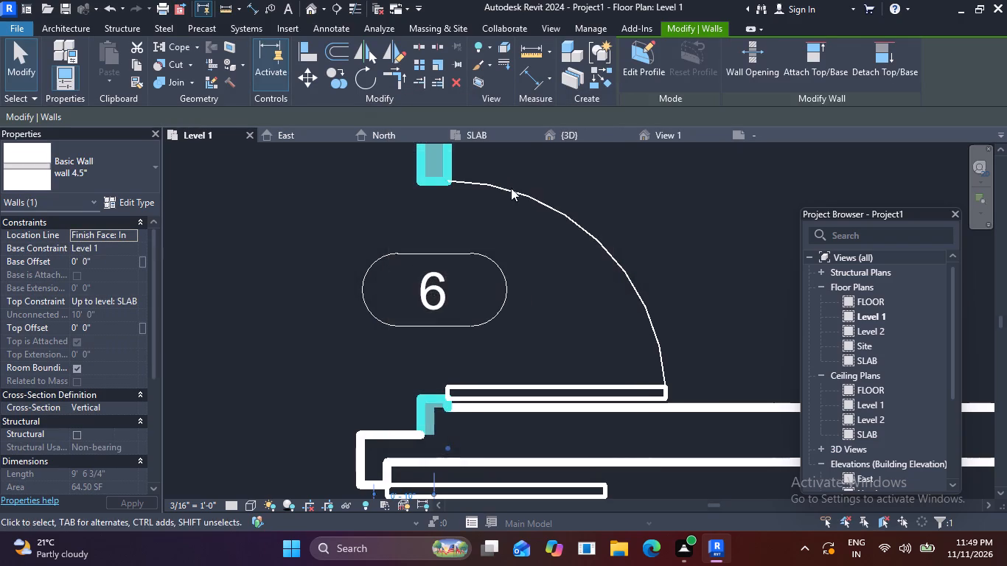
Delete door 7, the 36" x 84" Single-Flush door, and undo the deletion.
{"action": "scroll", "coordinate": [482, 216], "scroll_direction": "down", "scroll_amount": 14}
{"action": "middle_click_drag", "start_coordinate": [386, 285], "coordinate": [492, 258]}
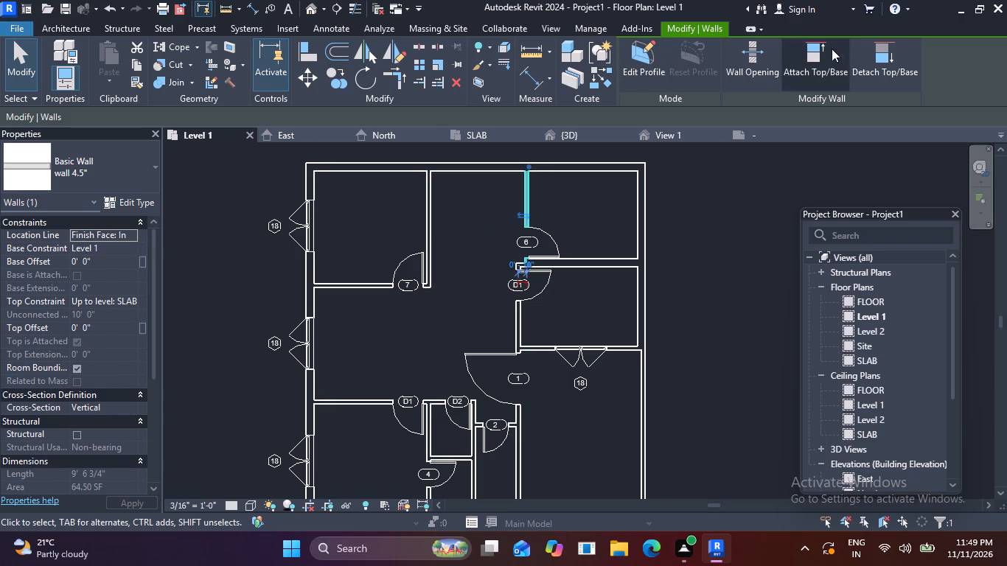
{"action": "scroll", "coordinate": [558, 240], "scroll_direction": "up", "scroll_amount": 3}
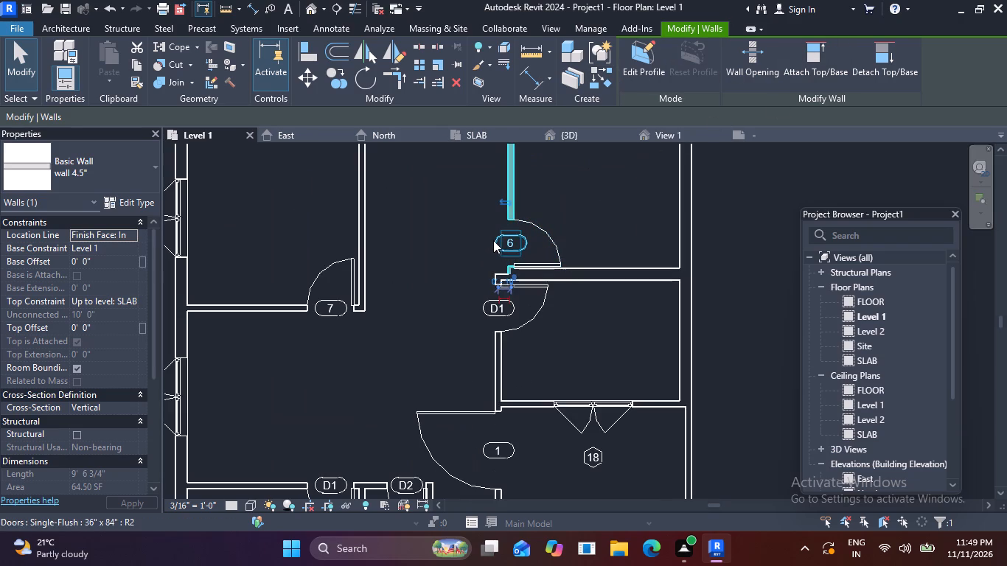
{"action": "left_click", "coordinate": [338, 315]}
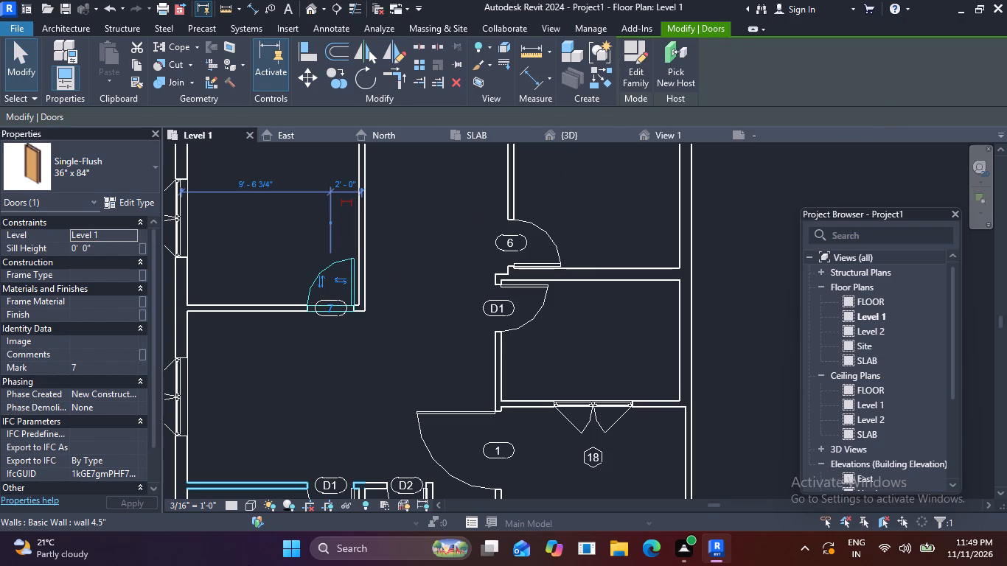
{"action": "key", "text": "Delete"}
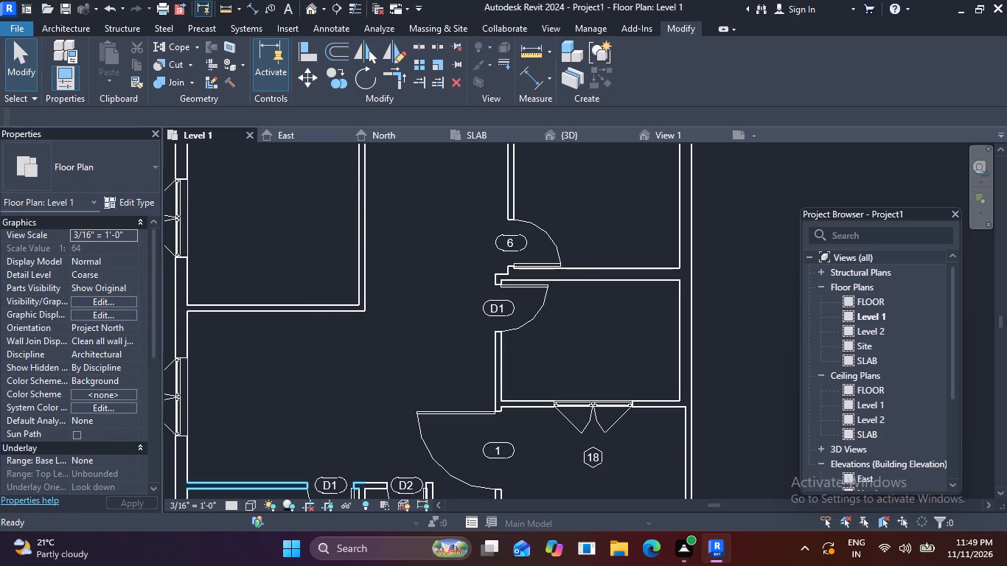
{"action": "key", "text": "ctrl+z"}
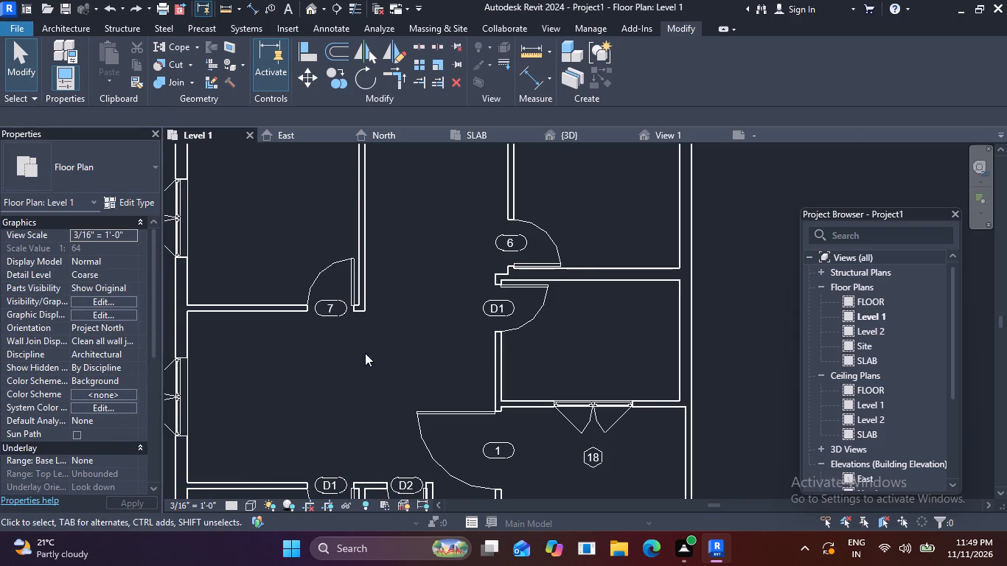
Add an attached-end leader to the tag of door 7.
{"action": "left_click", "coordinate": [338, 321]}
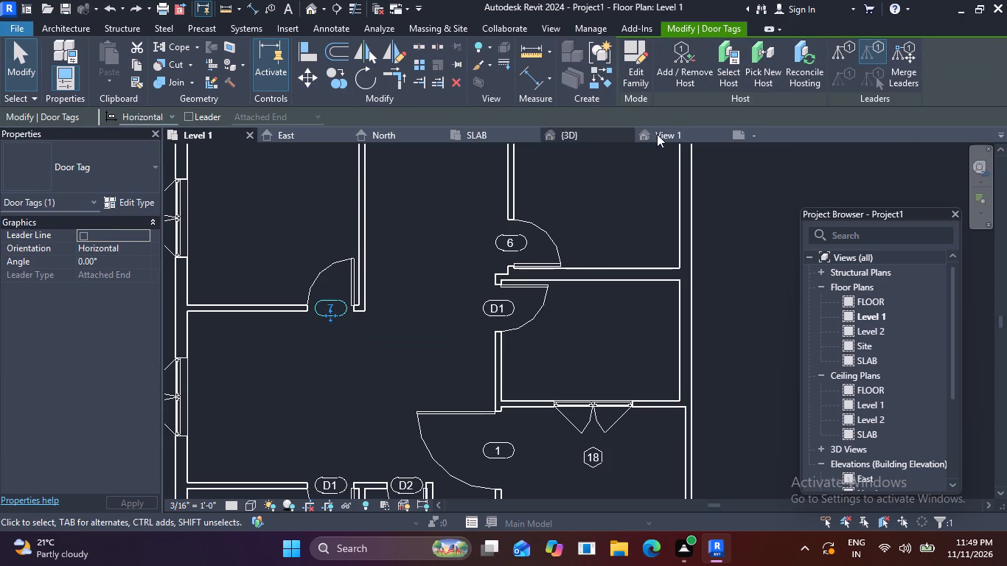
{"action": "left_click", "coordinate": [847, 55]}
{"action": "left_click", "coordinate": [847, 55]}
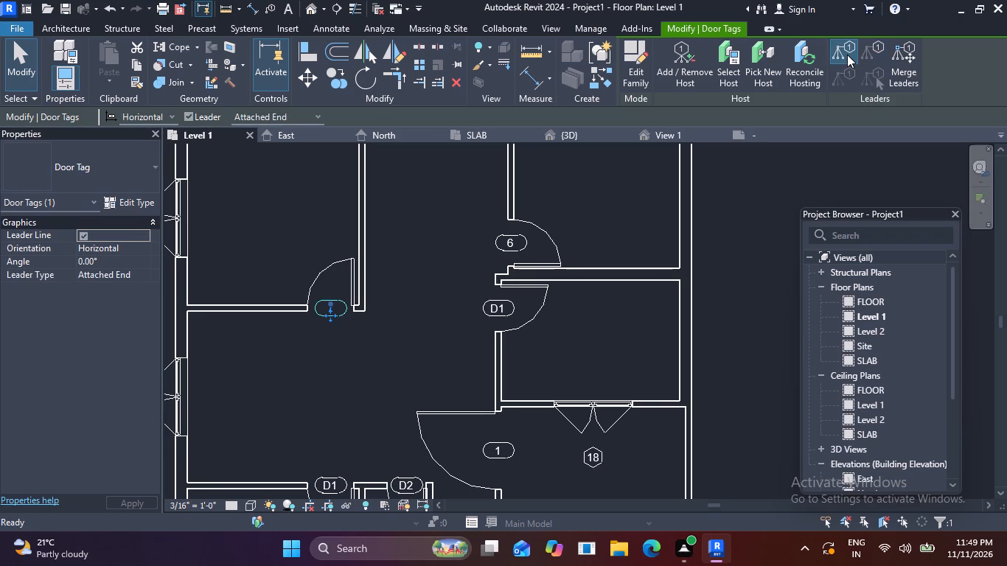
{"action": "left_click", "coordinate": [847, 55]}
{"action": "scroll", "coordinate": [344, 305], "scroll_direction": "up", "scroll_amount": 3}
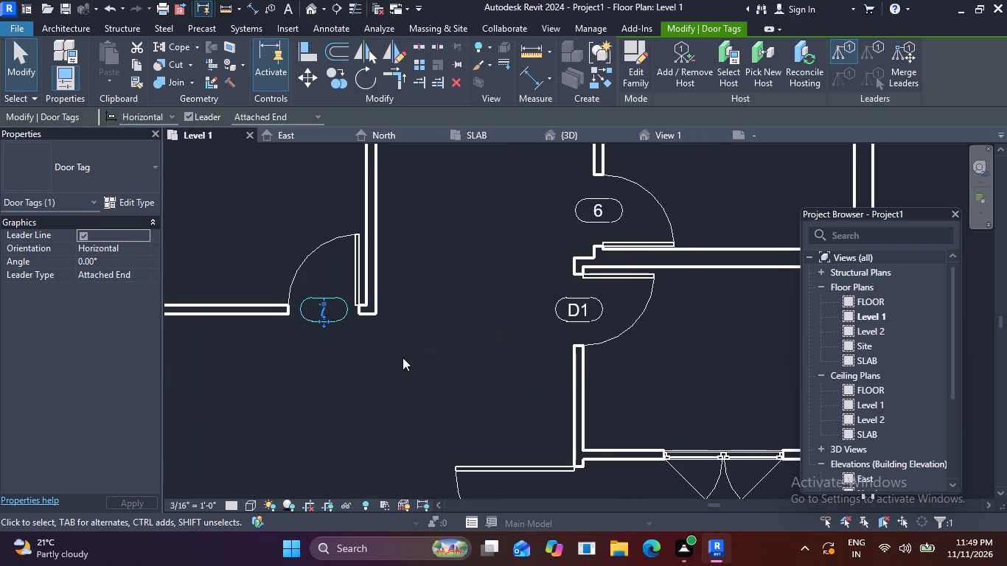
{"action": "scroll", "coordinate": [343, 346], "scroll_direction": "up", "scroll_amount": 1}
{"action": "key", "text": "Escape"}
Set the type mark of the windows tagged 18 to W through a window tag, accepting the type parameter change.
{"action": "scroll", "coordinate": [406, 376], "scroll_direction": "down", "scroll_amount": 8}
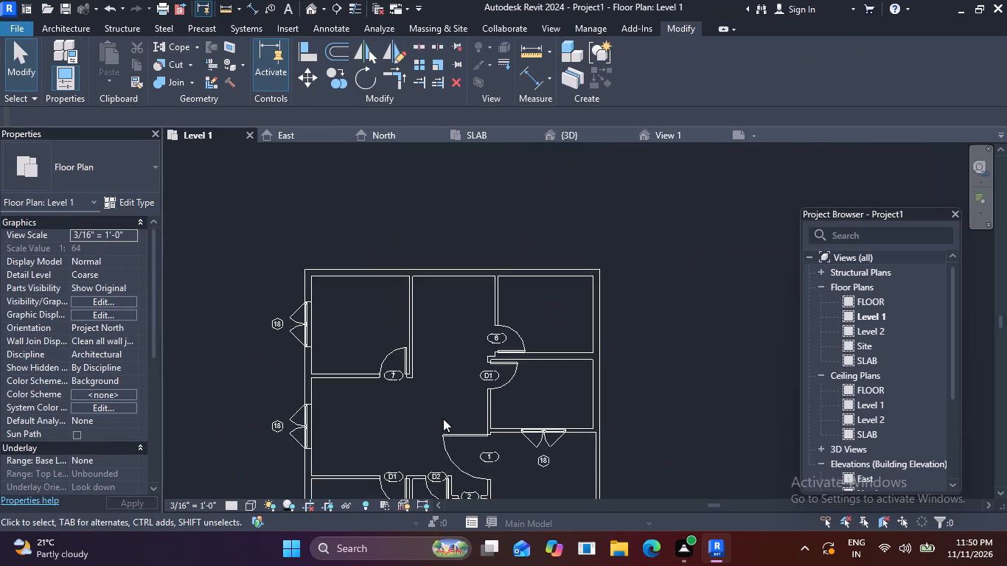
{"action": "middle_click_drag", "start_coordinate": [431, 455], "coordinate": [347, 118]}
{"action": "scroll", "coordinate": [398, 150], "scroll_direction": "down", "scroll_amount": 3}
{"action": "middle_click_drag", "start_coordinate": [406, 220], "coordinate": [414, 341]}
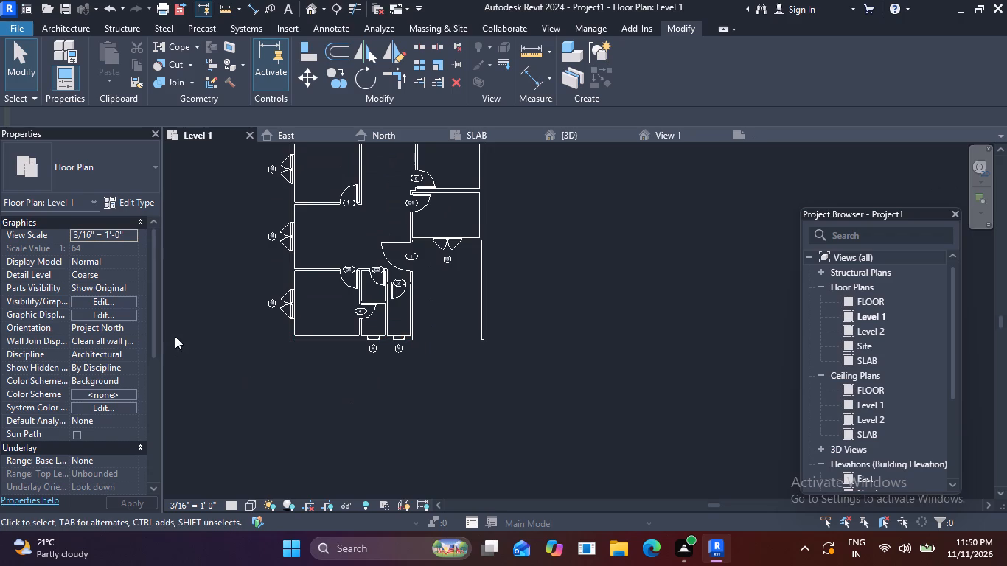
{"action": "middle_click_drag", "start_coordinate": [338, 264], "coordinate": [338, 340]}
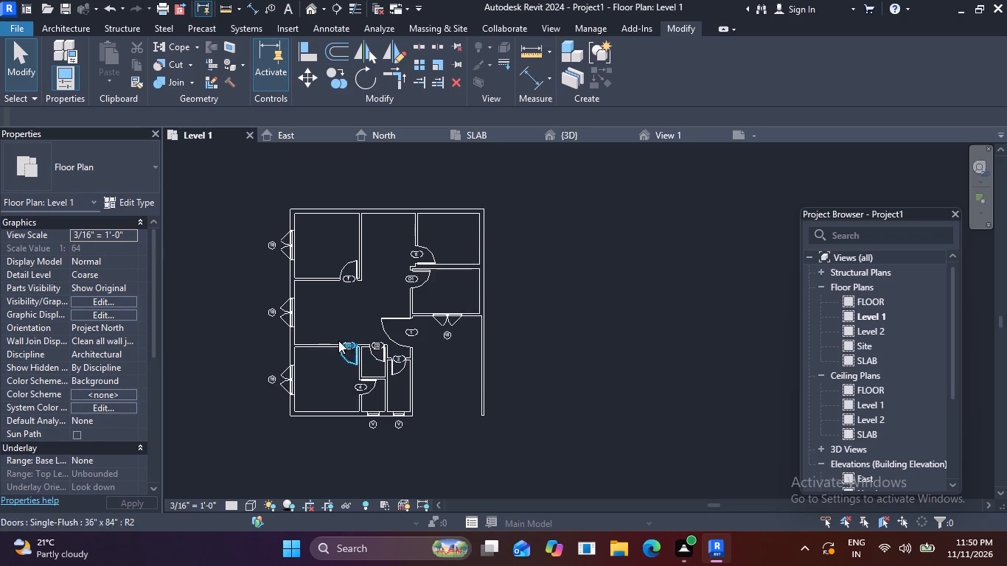
{"action": "scroll", "coordinate": [269, 214], "scroll_direction": "up", "scroll_amount": 8}
{"action": "scroll", "coordinate": [280, 265], "scroll_direction": "down", "scroll_amount": 5}
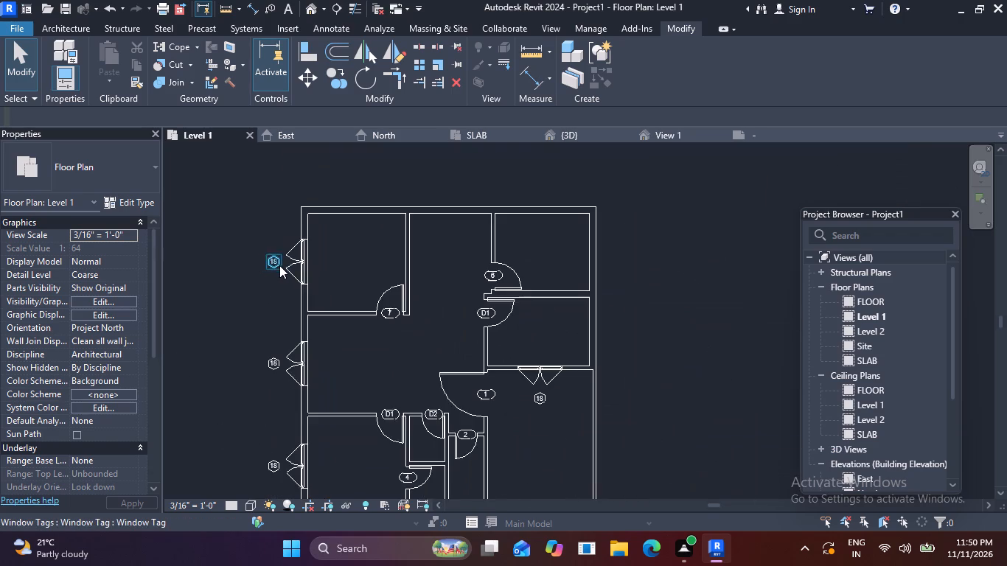
{"action": "scroll", "coordinate": [276, 263], "scroll_direction": "up", "scroll_amount": 8}
{"action": "left_click", "coordinate": [271, 259]}
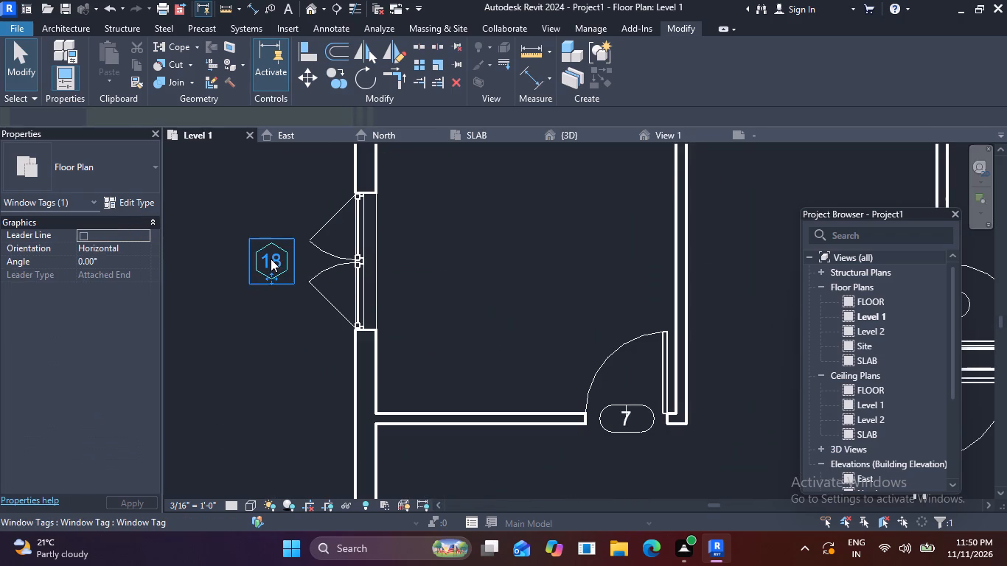
{"action": "left_click", "coordinate": [271, 259]}
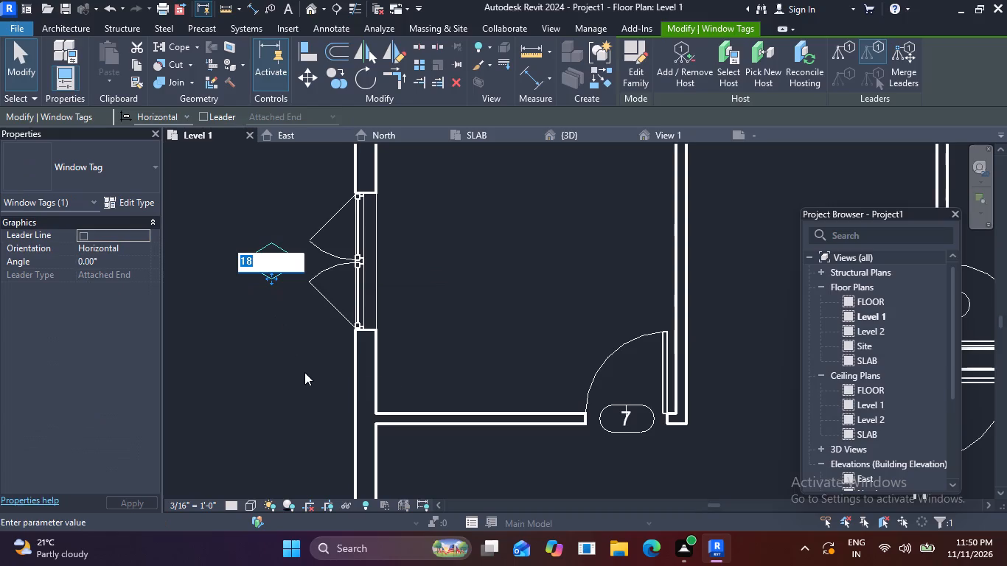
{"action": "key", "text": "BackSpace"}
{"action": "key", "text": "w"}
{"action": "left_click", "coordinate": [220, 194]}
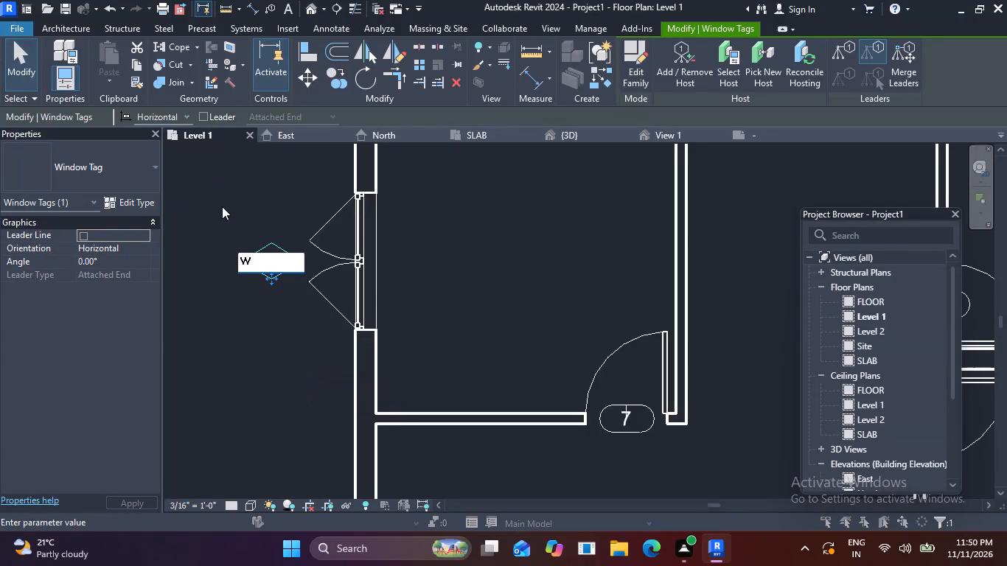
{"action": "left_click", "coordinate": [533, 282]}
{"action": "scroll", "coordinate": [389, 298], "scroll_direction": "down", "scroll_amount": 5}
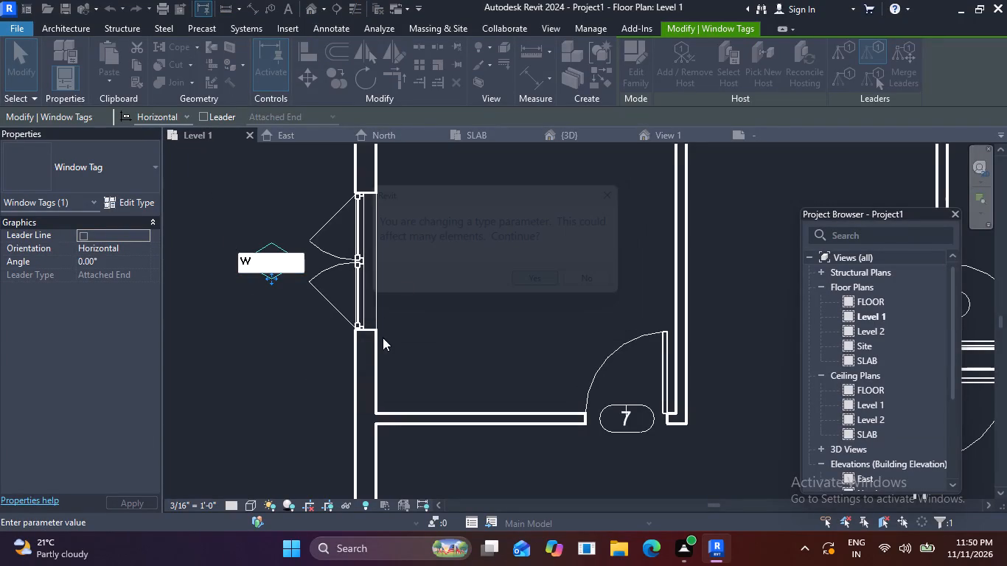
{"action": "scroll", "coordinate": [376, 354], "scroll_direction": "down", "scroll_amount": 2}
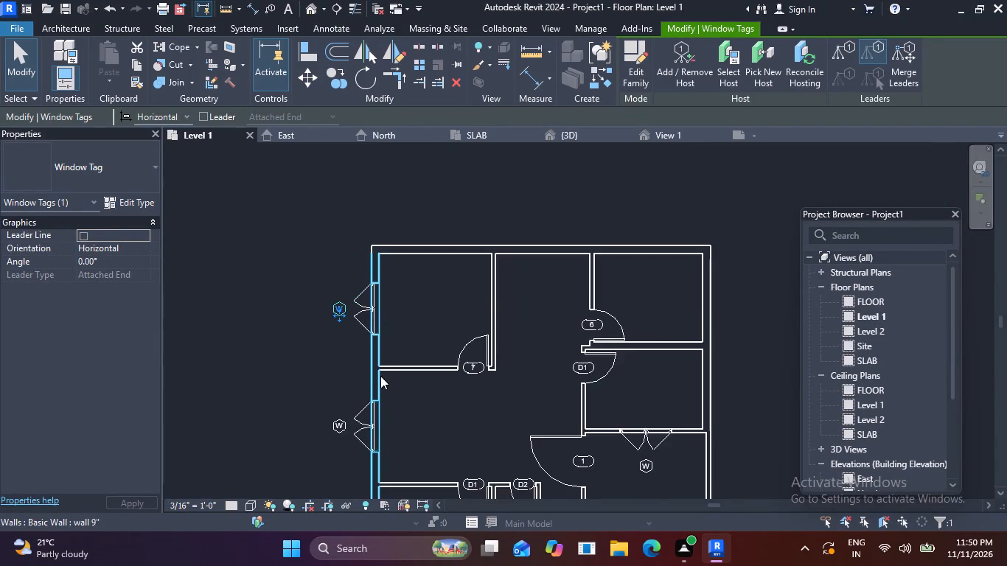
{"action": "middle_click_drag", "start_coordinate": [364, 241], "coordinate": [368, 161]}
{"action": "middle_click_drag", "start_coordinate": [453, 366], "coordinate": [469, 306]}
{"action": "key", "text": "Escape"}
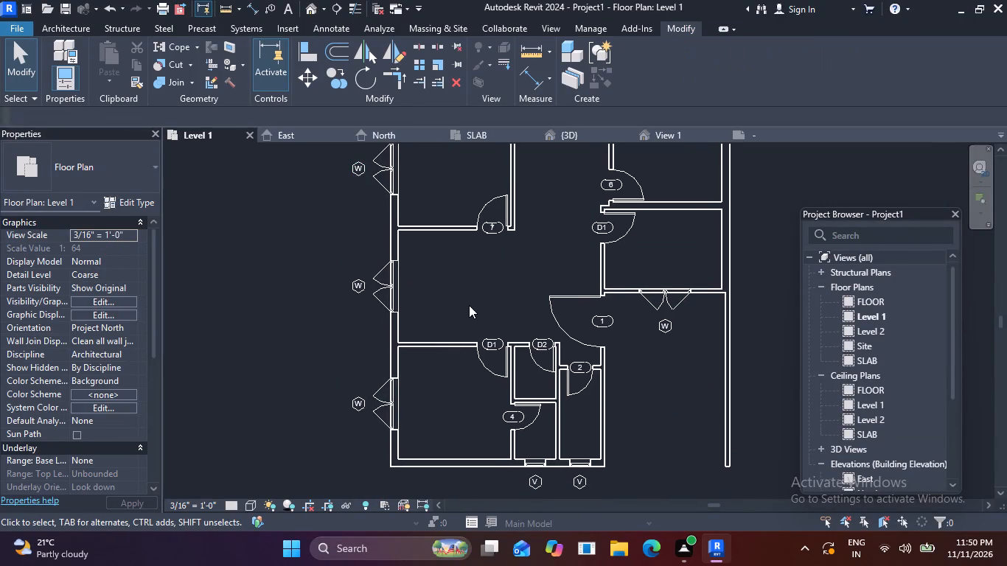
{"action": "key", "text": "Escape"}
Open the default 3D view of the building.
{"action": "scroll", "coordinate": [428, 353], "scroll_direction": "down", "scroll_amount": 3}
{"action": "middle_click_drag", "start_coordinate": [467, 317], "coordinate": [442, 349]}
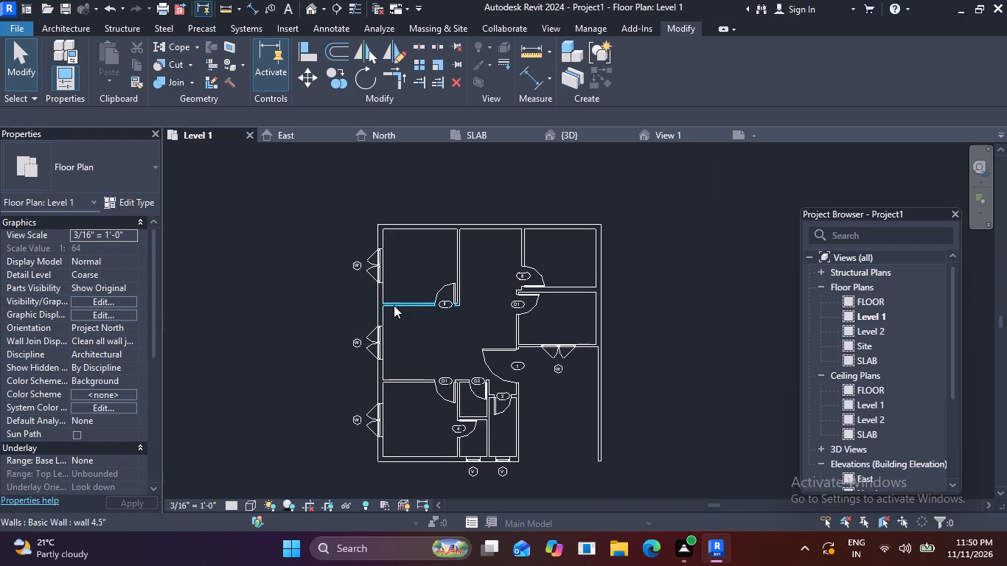
{"action": "scroll", "coordinate": [390, 327], "scroll_direction": "down", "scroll_amount": 2}
{"action": "middle_click_drag", "start_coordinate": [471, 433], "coordinate": [484, 379]}
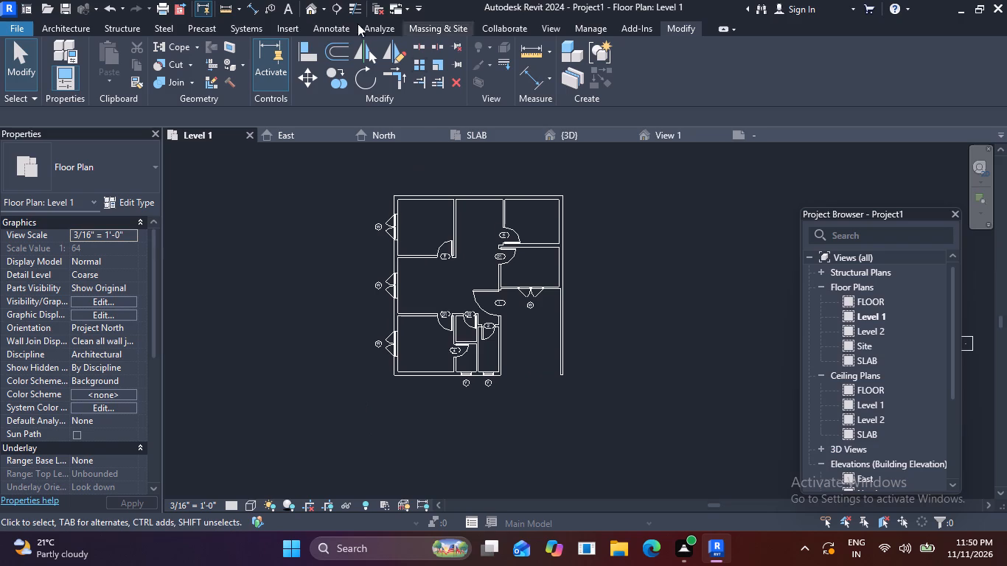
{"action": "left_click", "coordinate": [309, 5]}
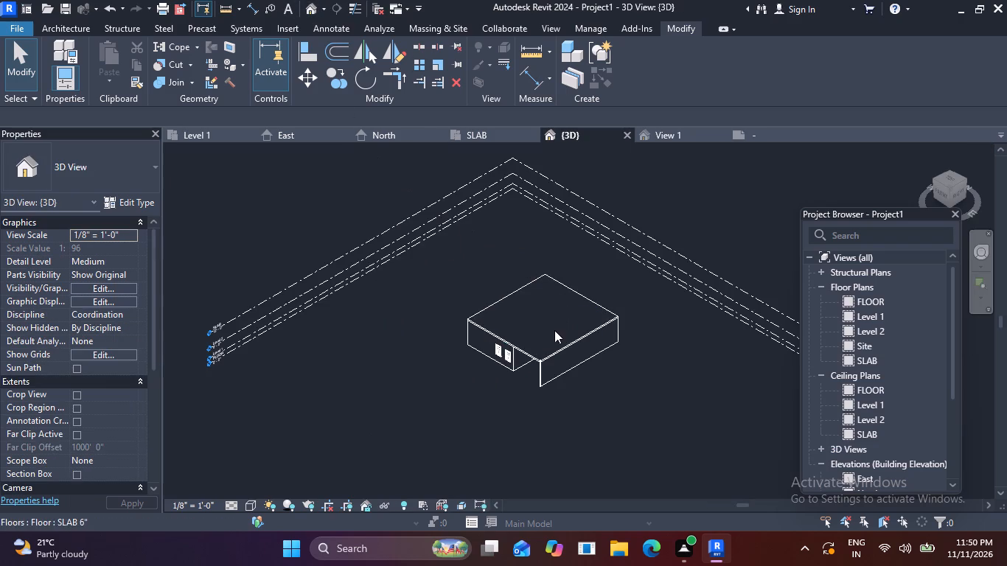
Set the 3D view's visual style to Consistent Colors and inspect the building's windowed walls and front opening.
{"action": "scroll", "coordinate": [550, 337], "scroll_direction": "up", "scroll_amount": 3}
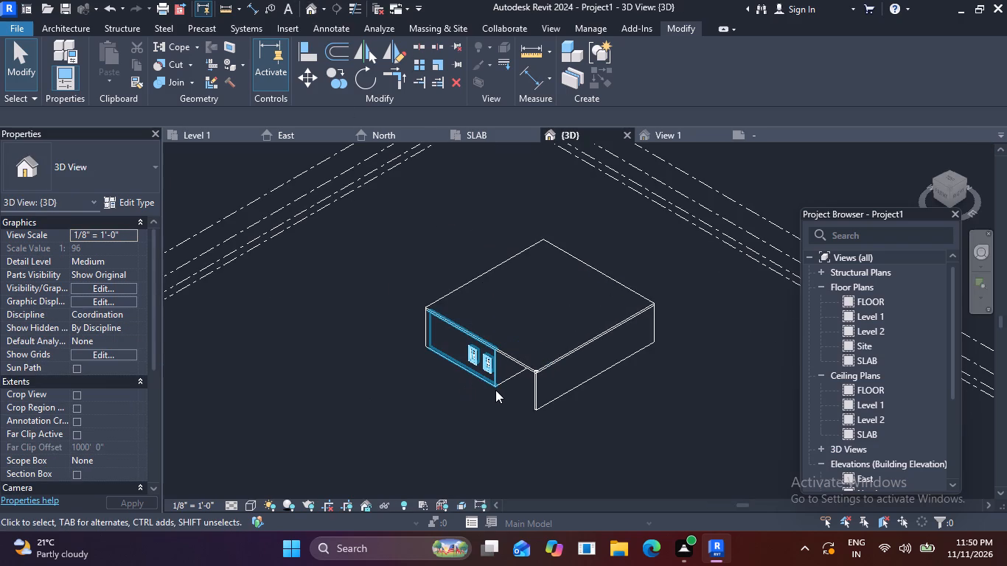
{"action": "middle_click_drag", "start_coordinate": [495, 389], "coordinate": [733, 330], "text": "shift"}
{"action": "scroll", "coordinate": [473, 435], "scroll_direction": "up", "scroll_amount": 9}
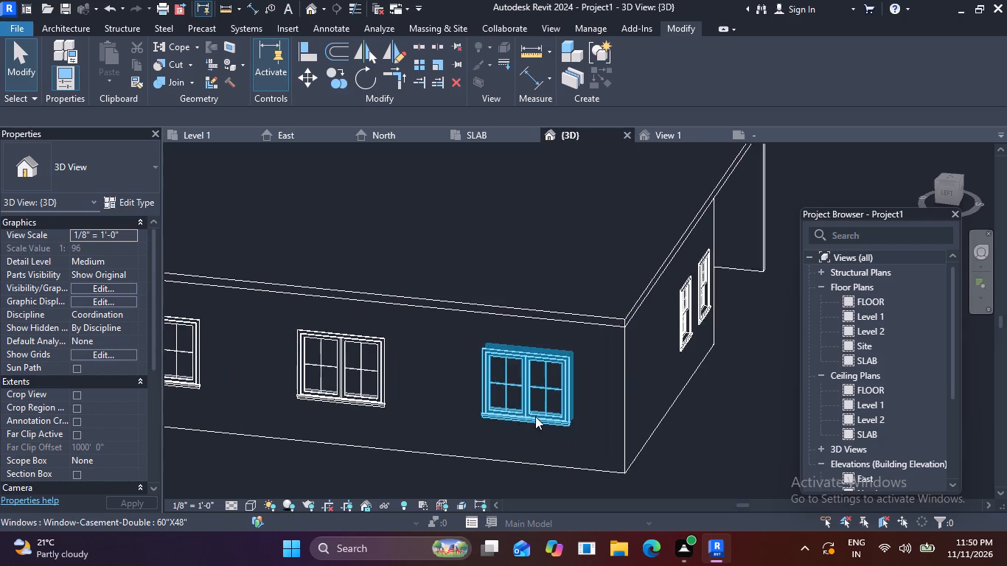
{"action": "scroll", "coordinate": [535, 416], "scroll_direction": "down", "scroll_amount": 5}
{"action": "middle_click_drag", "start_coordinate": [554, 424], "coordinate": [467, 351]}
{"action": "left_click", "coordinate": [255, 505]}
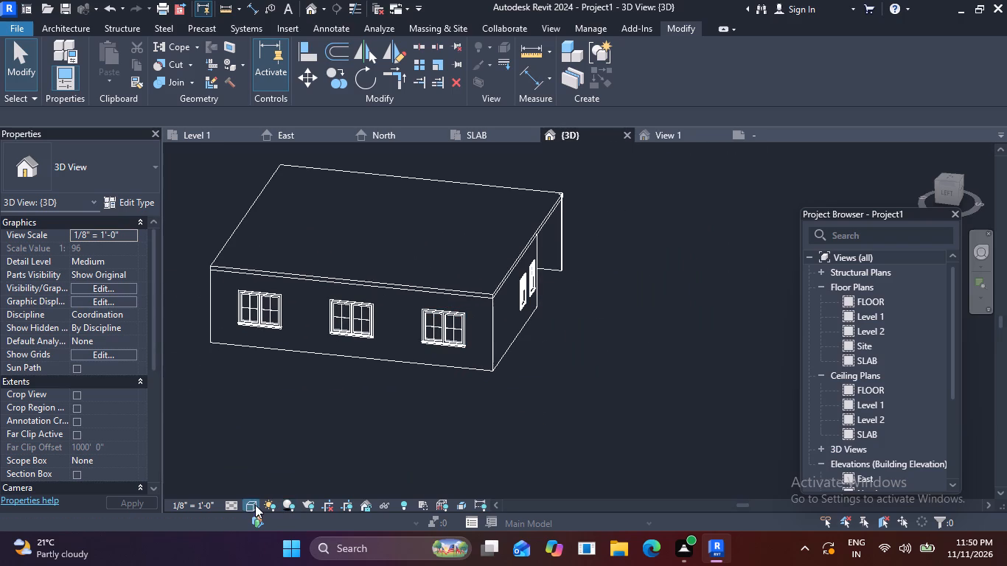
{"action": "left_click", "coordinate": [307, 455]}
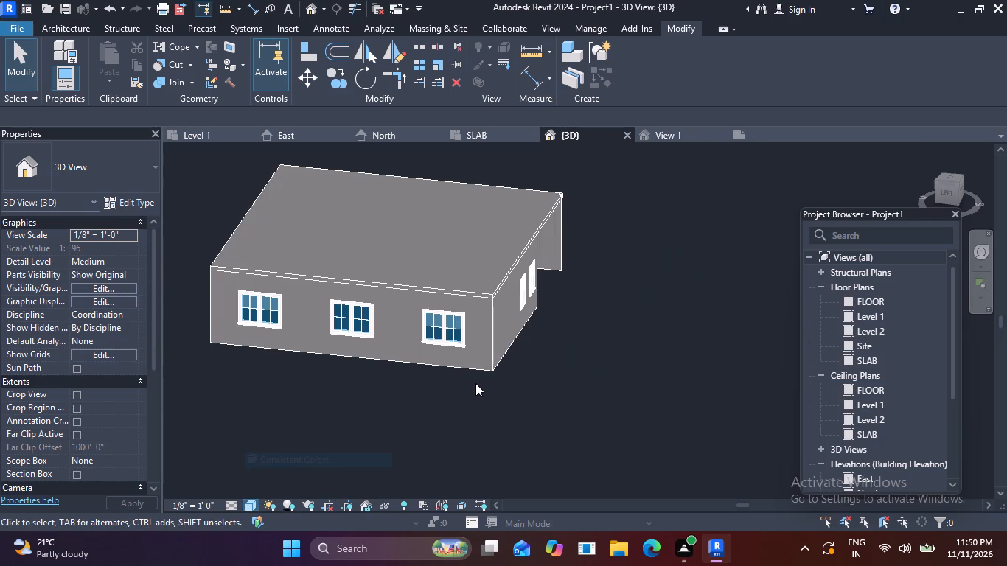
{"action": "scroll", "coordinate": [475, 379], "scroll_direction": "down", "scroll_amount": 2}
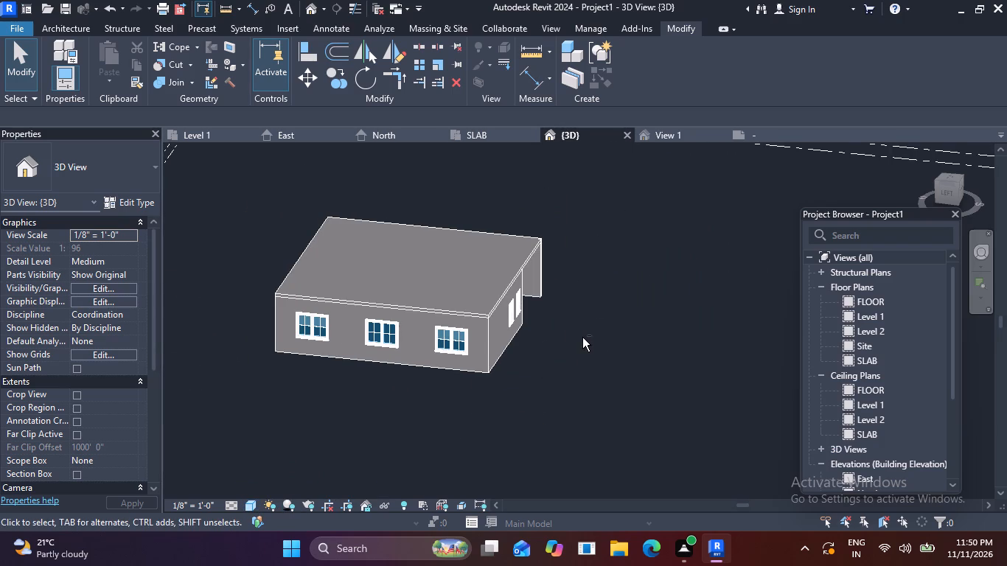
{"action": "middle_click_drag", "start_coordinate": [582, 338], "coordinate": [383, 307], "text": "shift"}
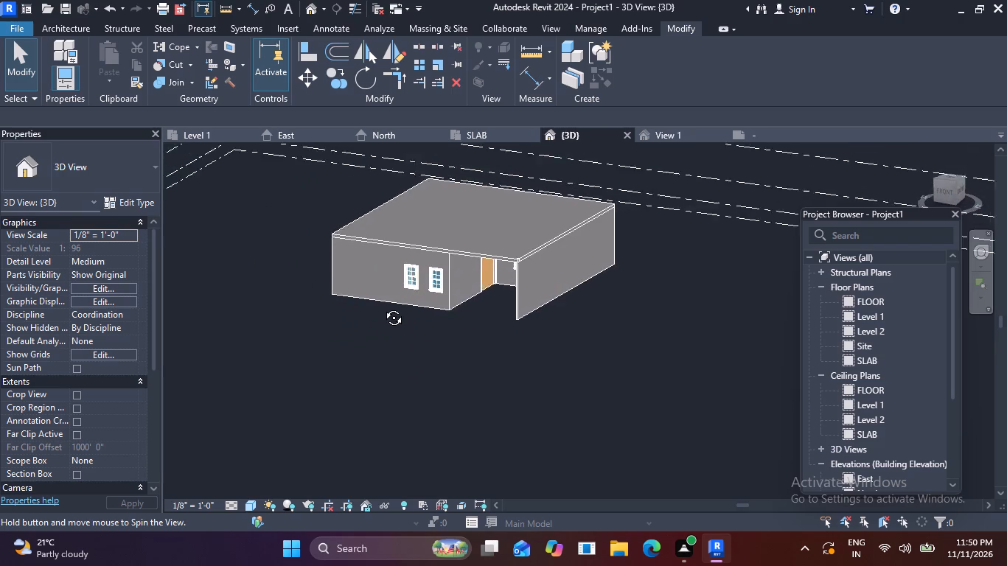
{"action": "middle_click_drag", "start_coordinate": [383, 307], "coordinate": [433, 352], "text": "shift"}
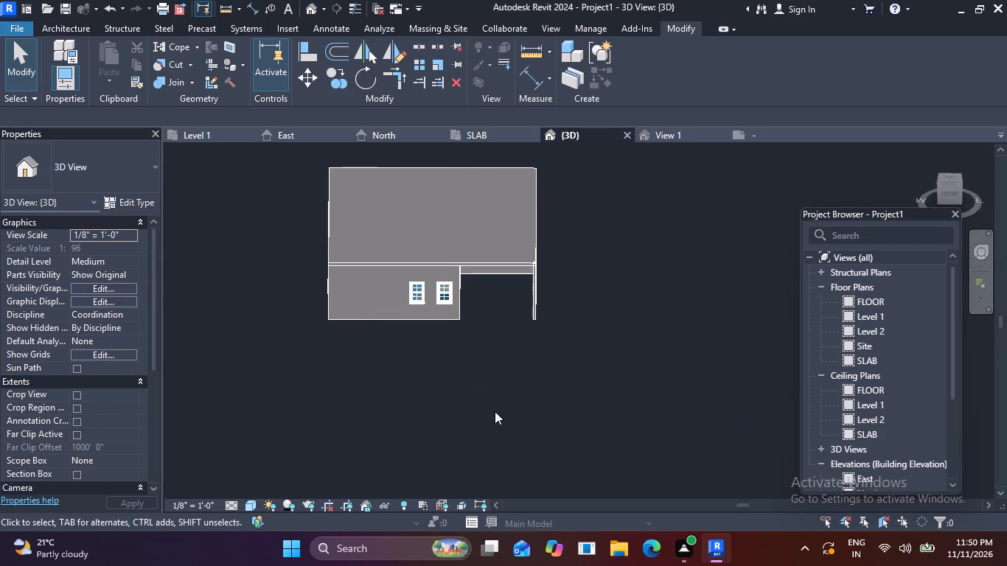
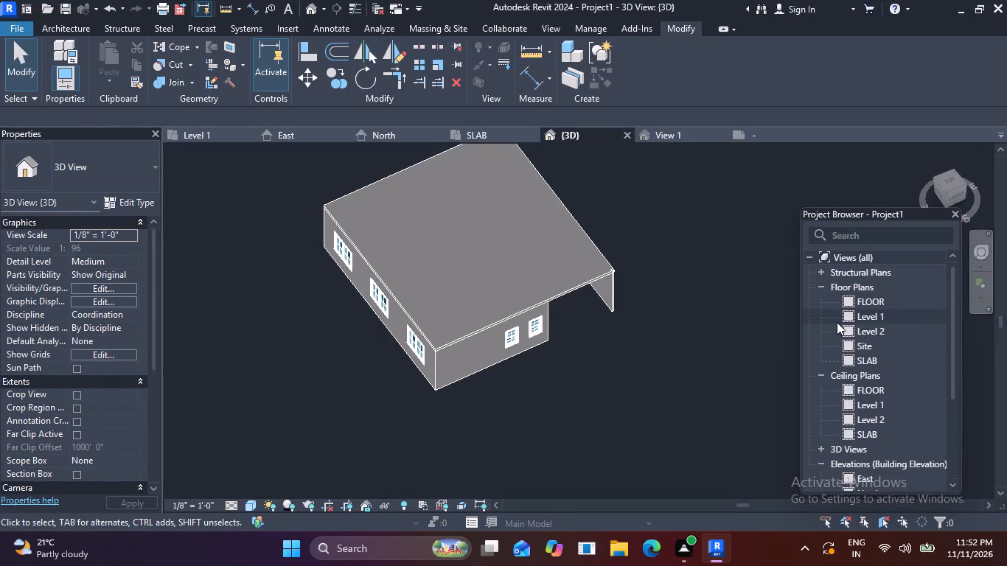
Open the SLAB floor plan.
{"action": "double_click", "coordinate": [849, 359]}
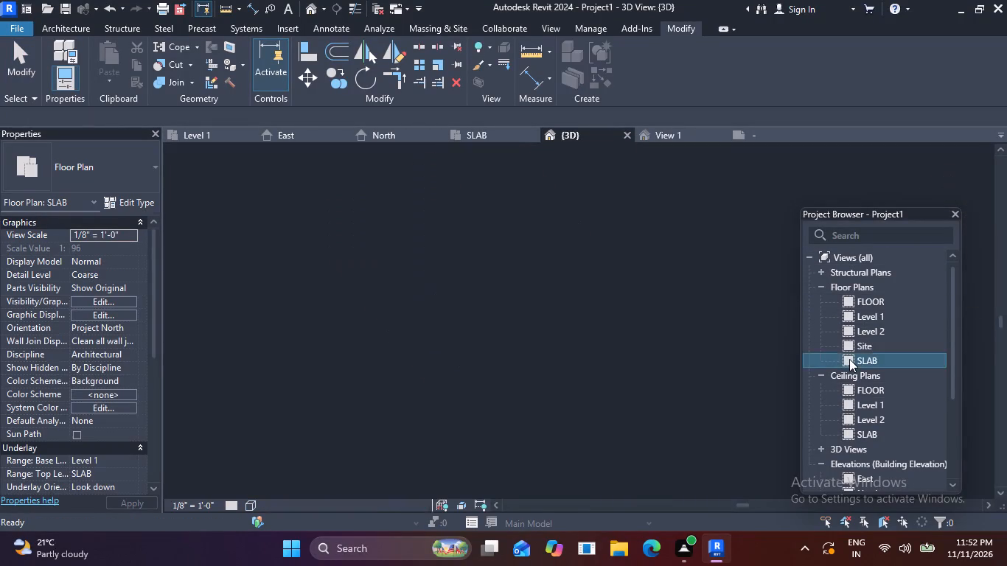
Draw wall 9" segments along the building's outer edge: 33'-0" across the north side and about 18' down the east side.
{"action": "scroll", "coordinate": [449, 228], "scroll_direction": "up", "scroll_amount": 9}
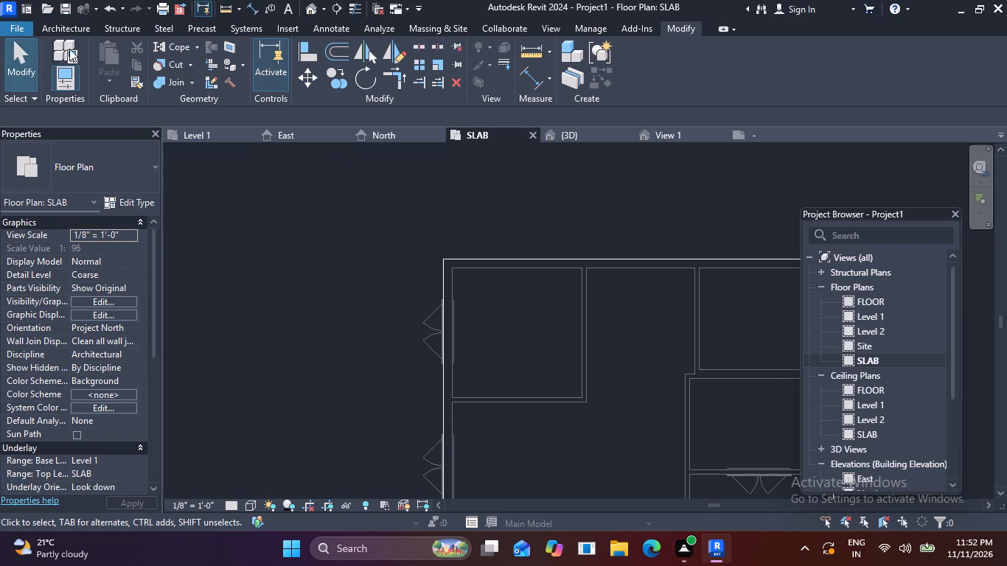
{"action": "left_click", "coordinate": [75, 29]}
{"action": "left_click", "coordinate": [60, 81]}
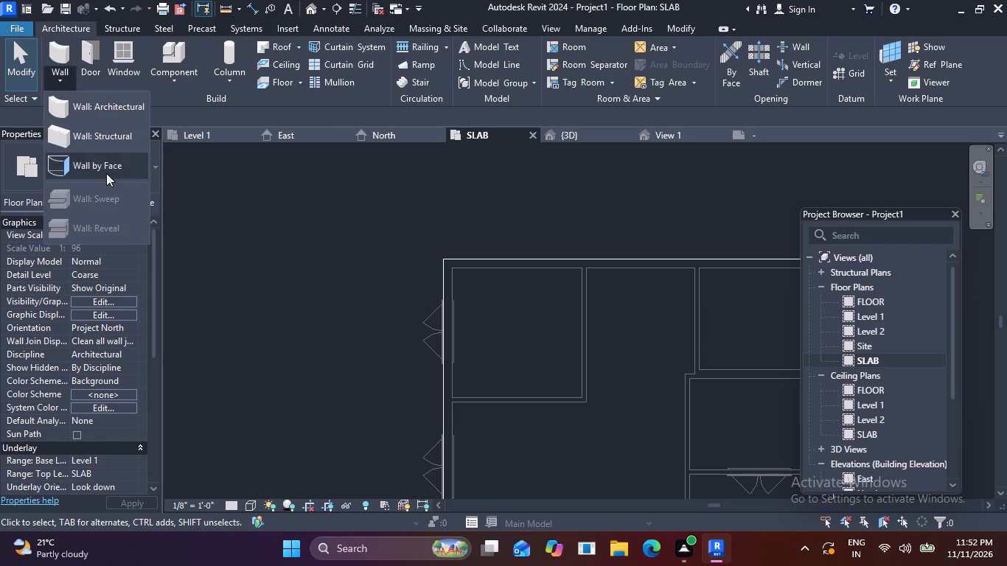
{"action": "left_click", "coordinate": [66, 56]}
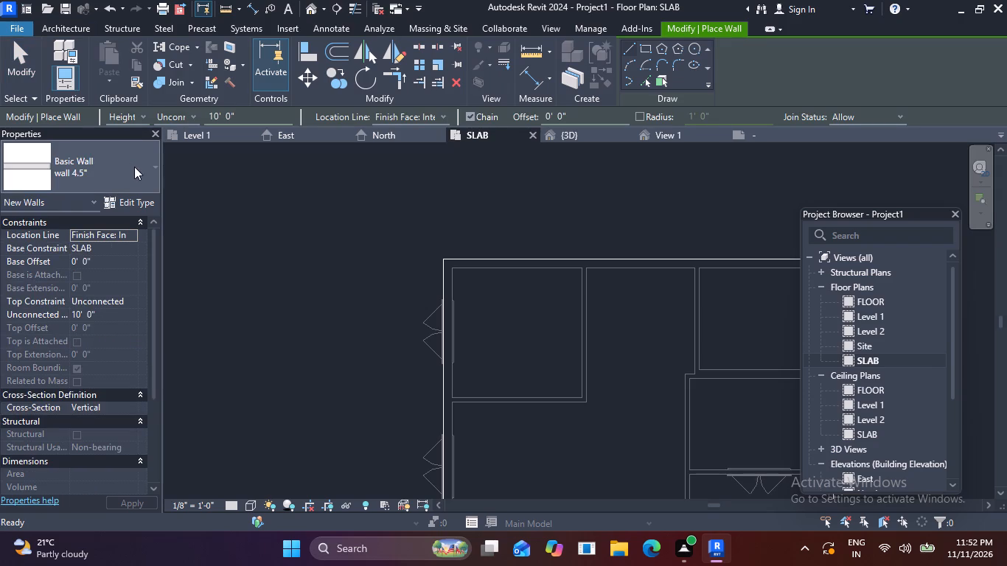
{"action": "left_click", "coordinate": [137, 169]}
{"action": "left_click", "coordinate": [60, 256]}
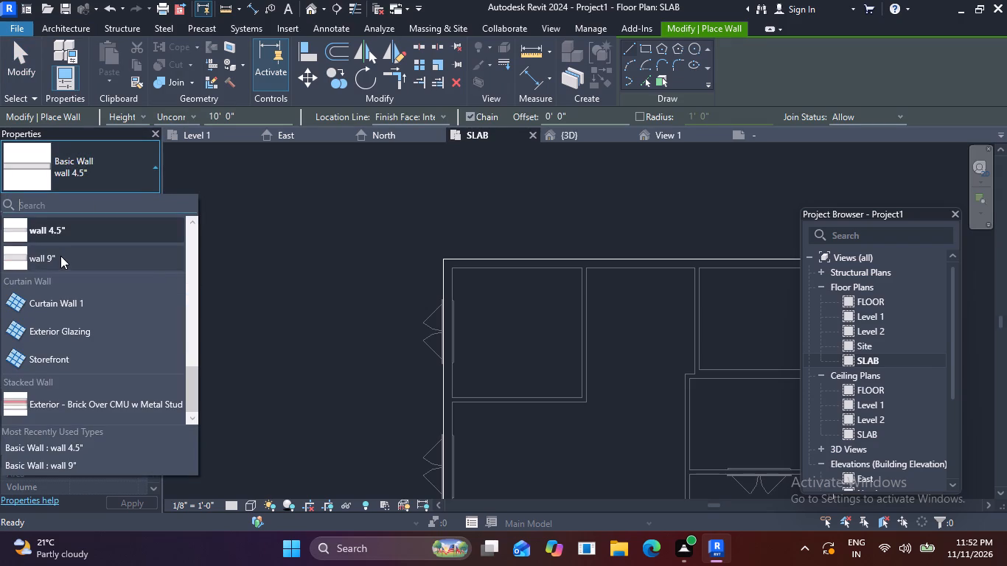
{"action": "scroll", "coordinate": [484, 259], "scroll_direction": "up", "scroll_amount": 3}
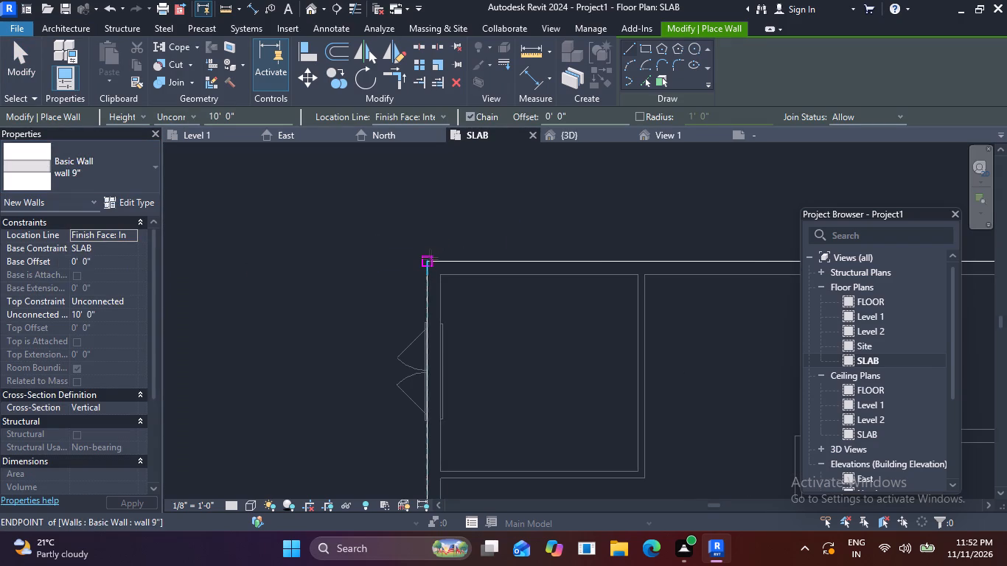
{"action": "left_click", "coordinate": [430, 258]}
{"action": "key", "text": "space"}
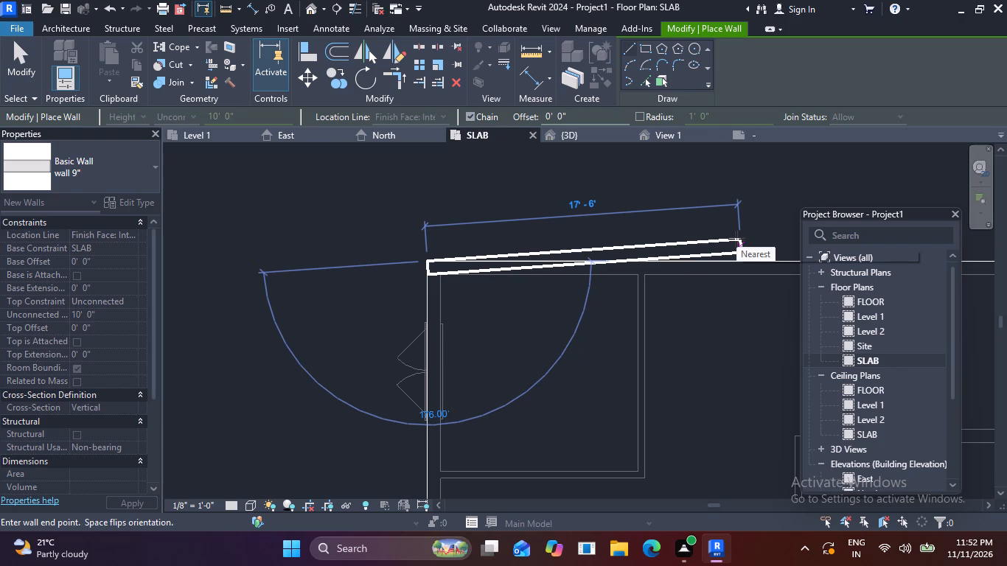
{"action": "scroll", "coordinate": [736, 239], "scroll_direction": "down", "scroll_amount": 3}
{"action": "middle_click_drag", "start_coordinate": [748, 248], "coordinate": [488, 240]}
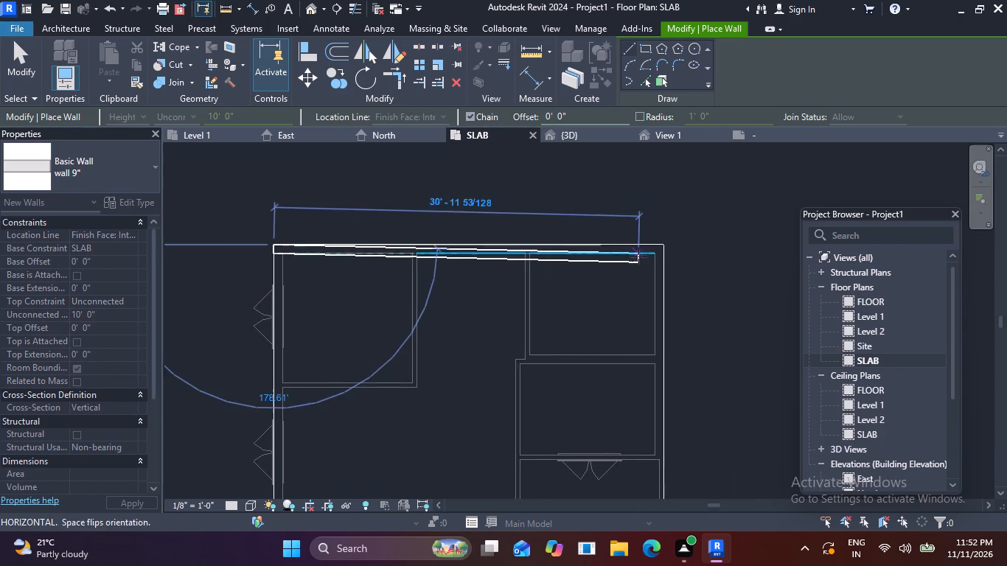
{"action": "left_click", "coordinate": [661, 245]}
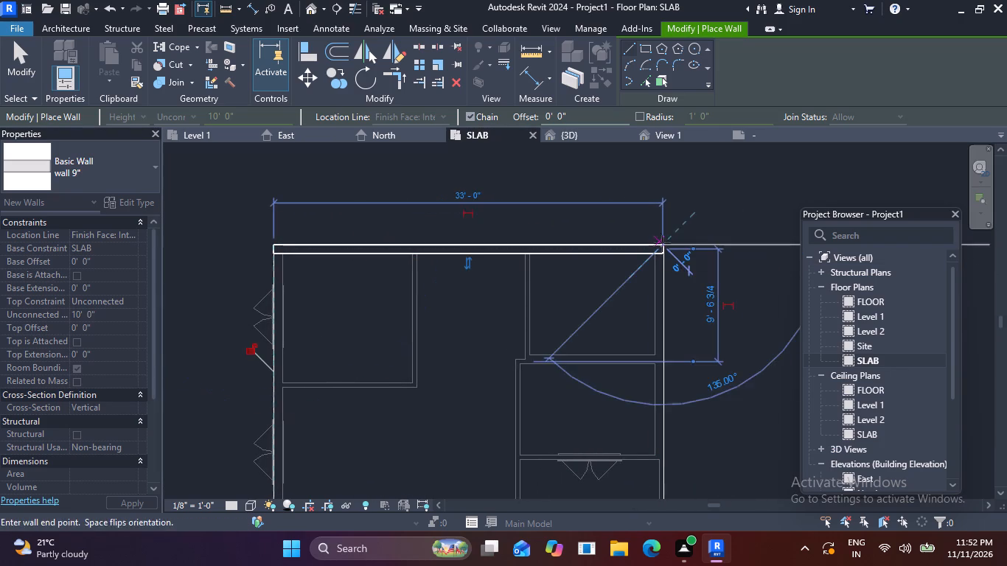
{"action": "middle_click_drag", "start_coordinate": [666, 421], "coordinate": [652, 252]}
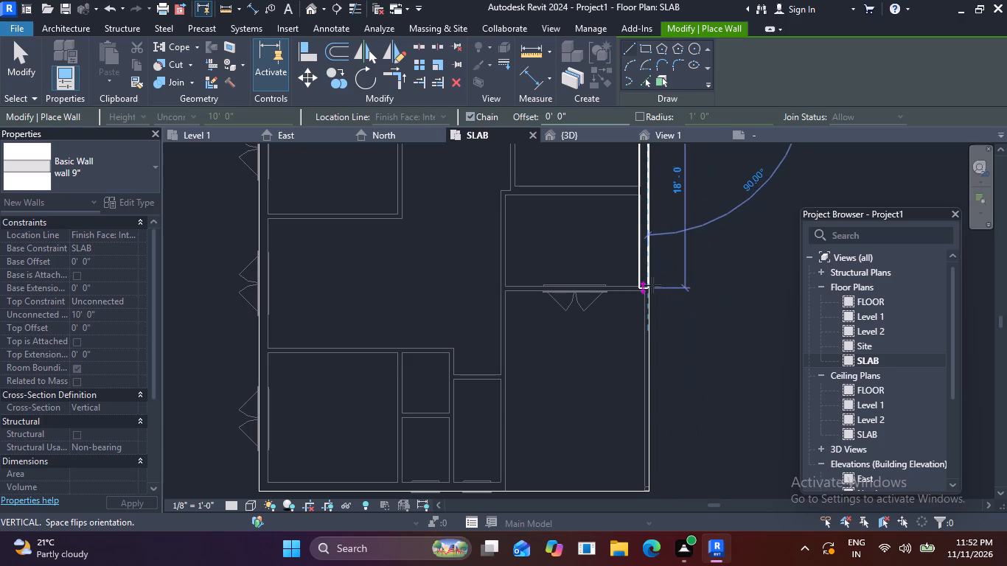
{"action": "left_click", "coordinate": [650, 288]}
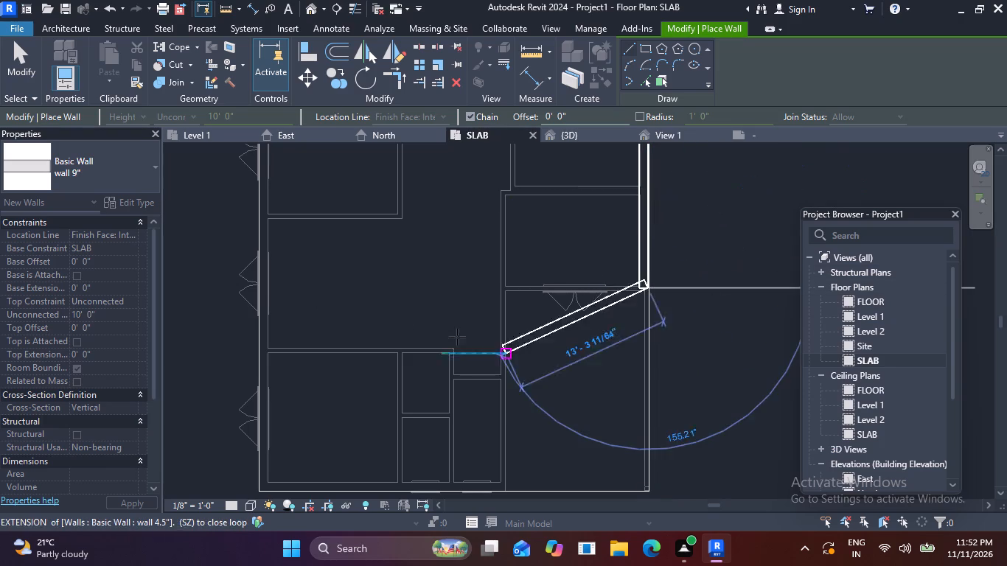
{"action": "key", "text": "Escape"}
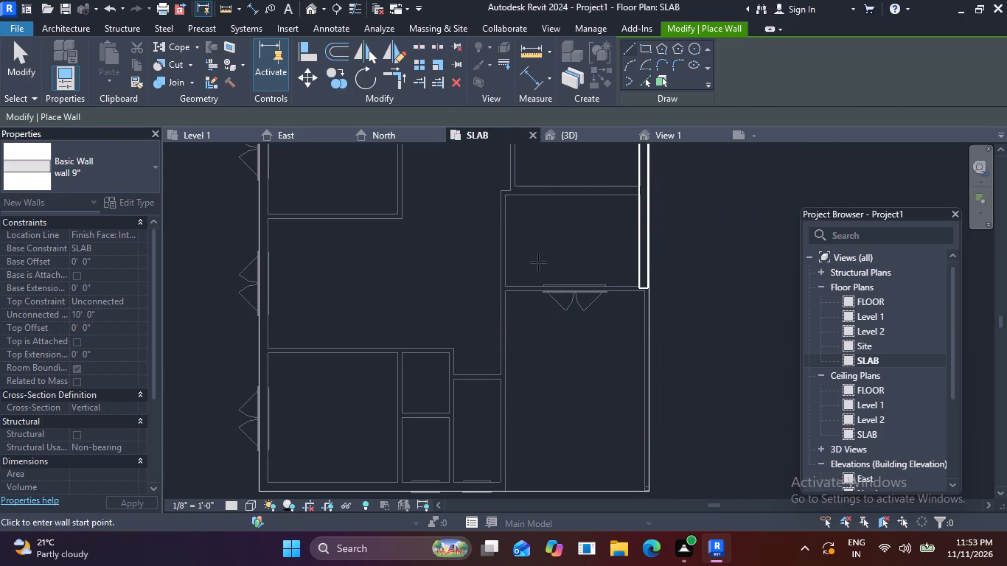
Draw wall 9" segments down the full west side and along the south side up to the long interior wall.
{"action": "scroll", "coordinate": [205, 210], "scroll_direction": "down", "scroll_amount": 4}
{"action": "middle_click_drag", "start_coordinate": [271, 243], "coordinate": [332, 326]}
{"action": "scroll", "coordinate": [332, 326], "scroll_direction": "up", "scroll_amount": 1}
{"action": "scroll", "coordinate": [303, 246], "scroll_direction": "up", "scroll_amount": 3}
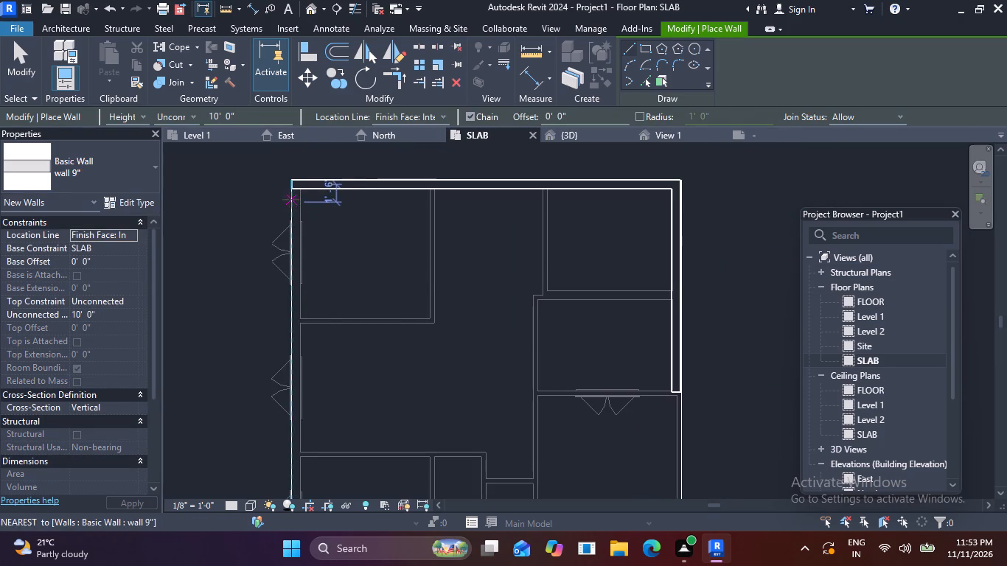
{"action": "left_click", "coordinate": [290, 194]}
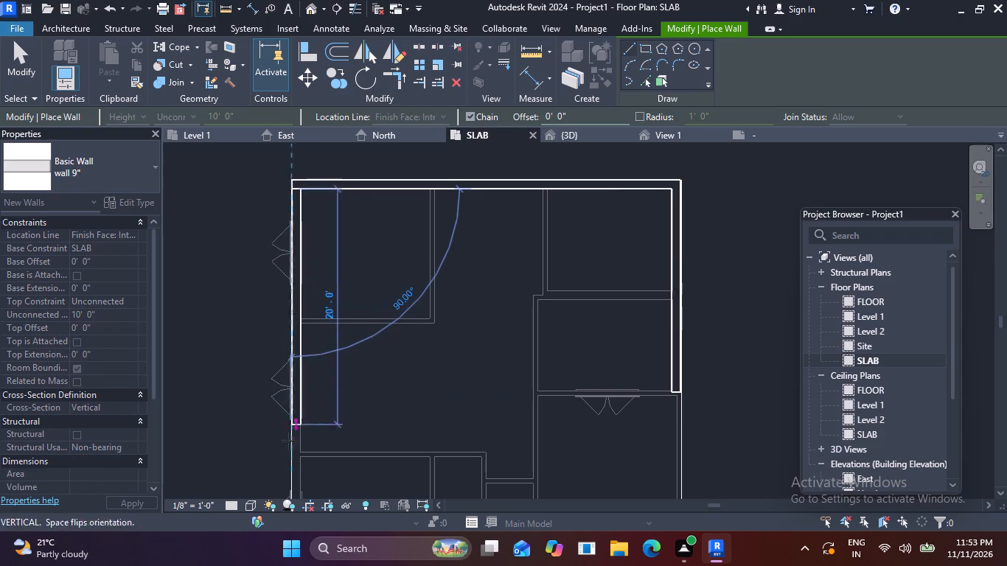
{"action": "middle_click_drag", "start_coordinate": [289, 442], "coordinate": [309, 191]}
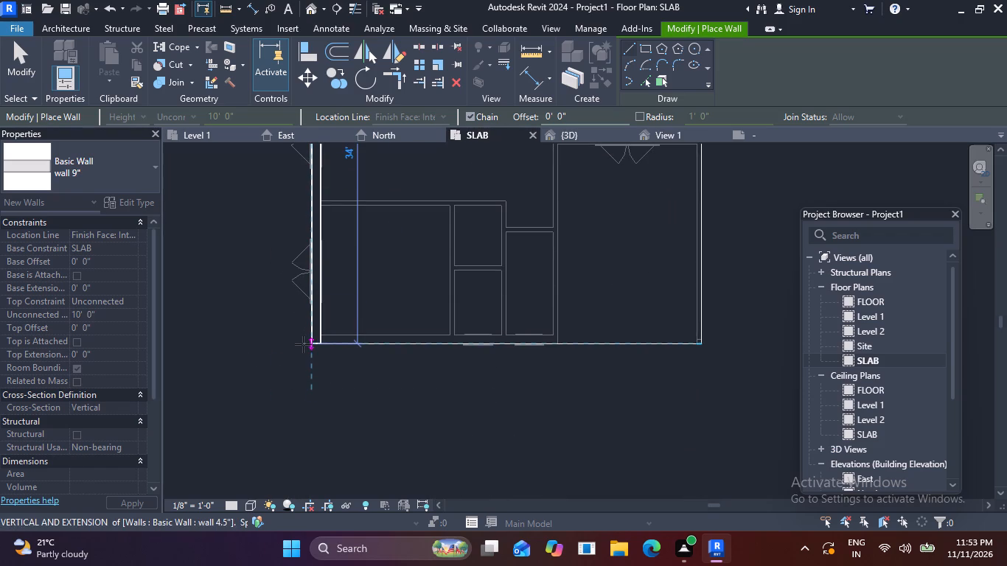
{"action": "left_click", "coordinate": [303, 344]}
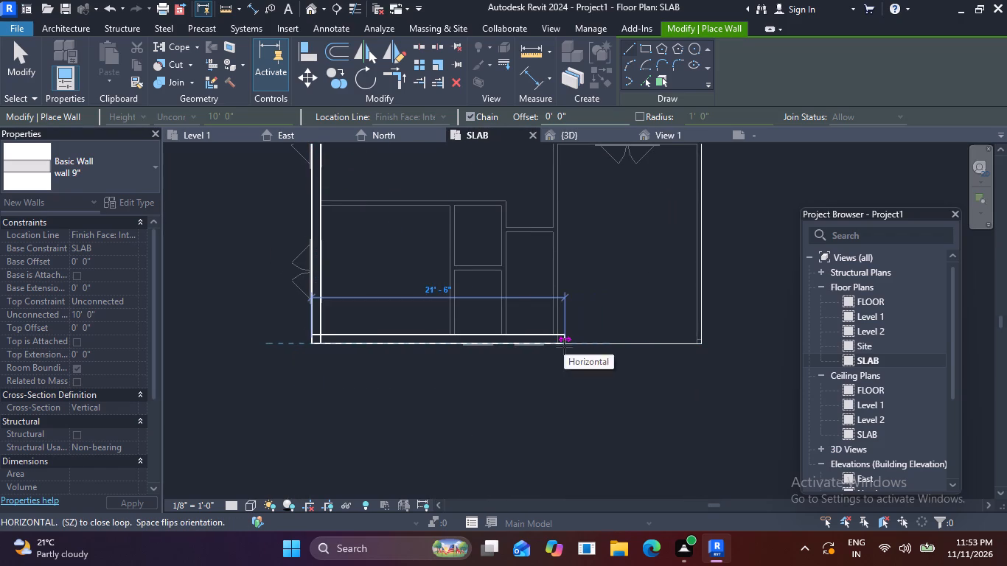
{"action": "left_click", "coordinate": [556, 346]}
{"action": "scroll", "coordinate": [562, 352], "scroll_direction": "up", "scroll_amount": 4}
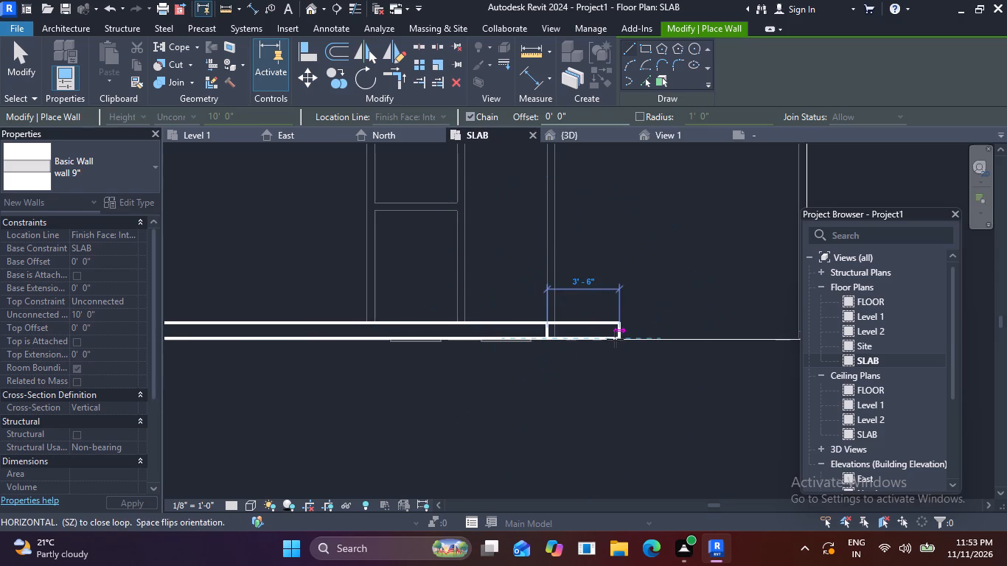
{"action": "key", "text": "Escape"}
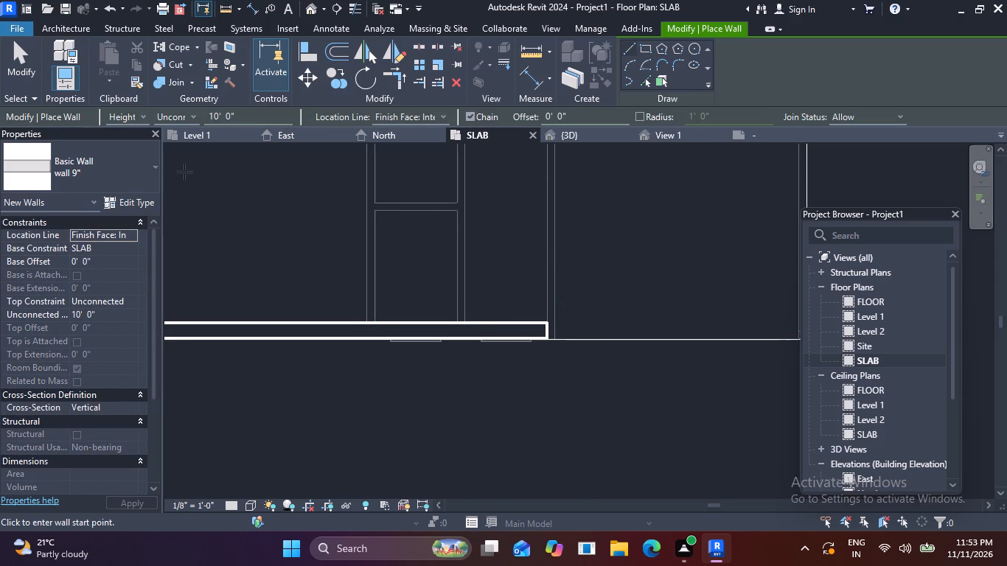
Draw a wall 4.5" about 25' long northward from the south wall's east end, following the interior wall below.
{"action": "left_click", "coordinate": [152, 167]}
{"action": "left_click", "coordinate": [68, 228]}
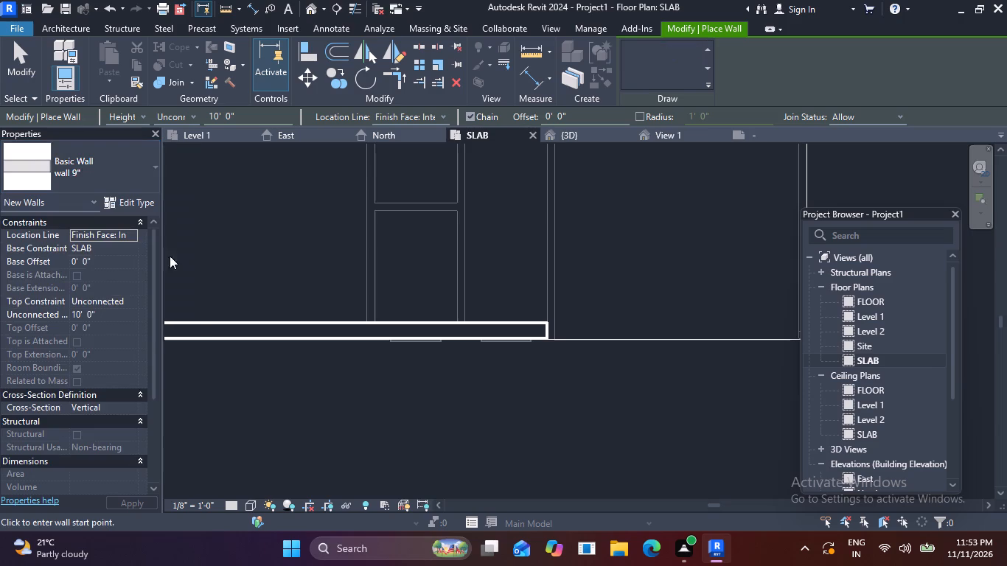
{"action": "left_click", "coordinate": [553, 341]}
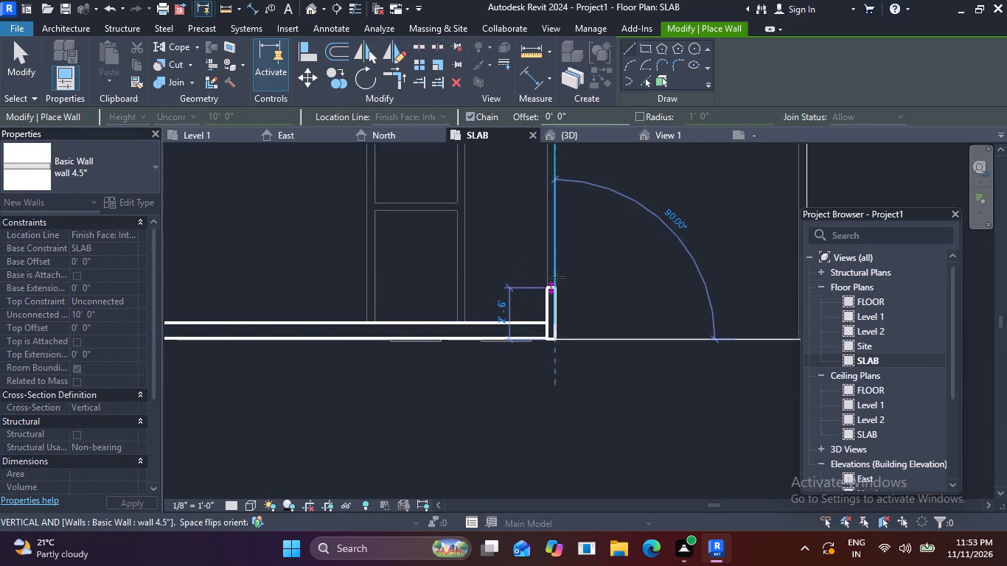
{"action": "middle_click_drag", "start_coordinate": [562, 196], "coordinate": [509, 418]}
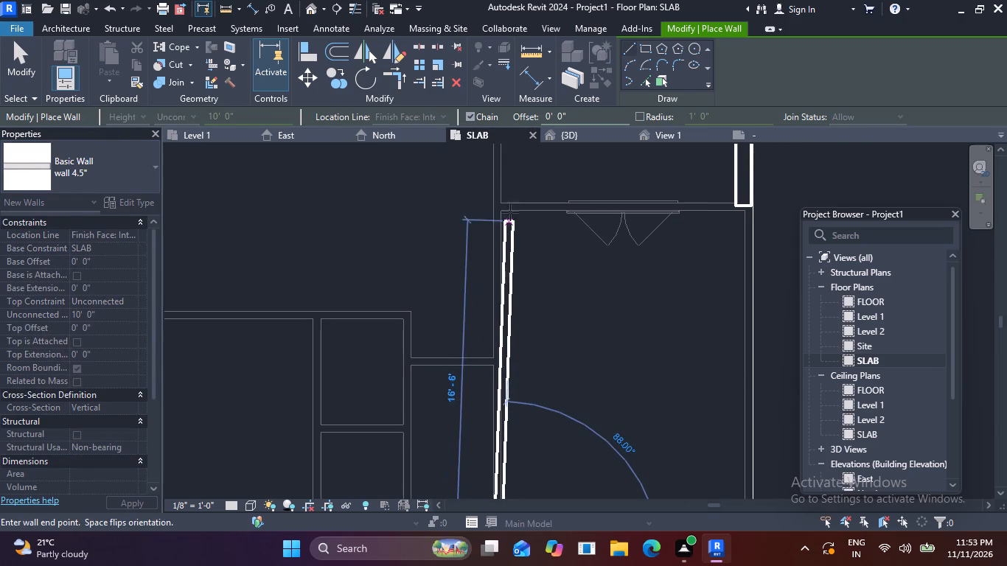
{"action": "middle_click_drag", "start_coordinate": [503, 192], "coordinate": [464, 357]}
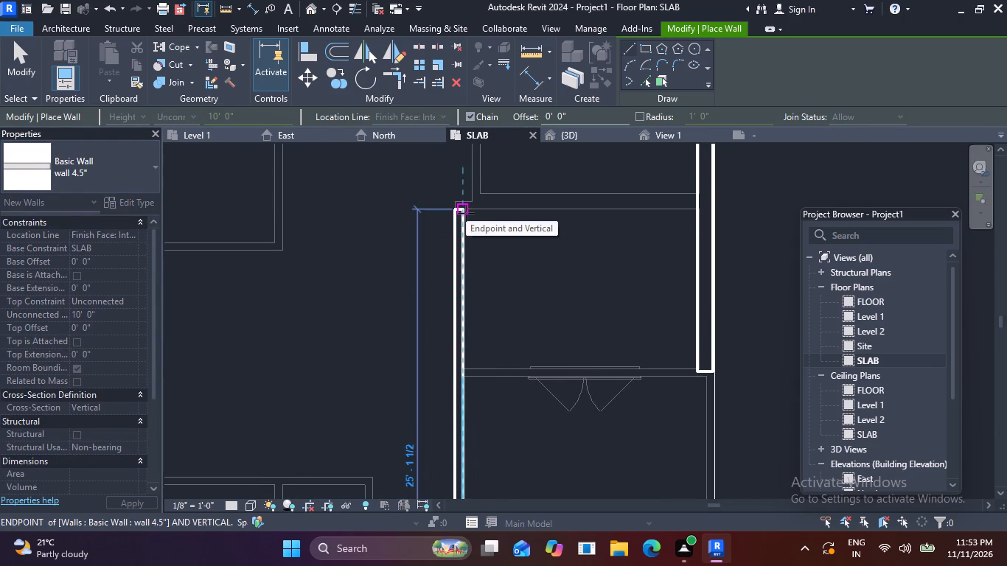
{"action": "scroll", "coordinate": [462, 207], "scroll_direction": "up", "scroll_amount": 3}
{"action": "left_click", "coordinate": [464, 194]}
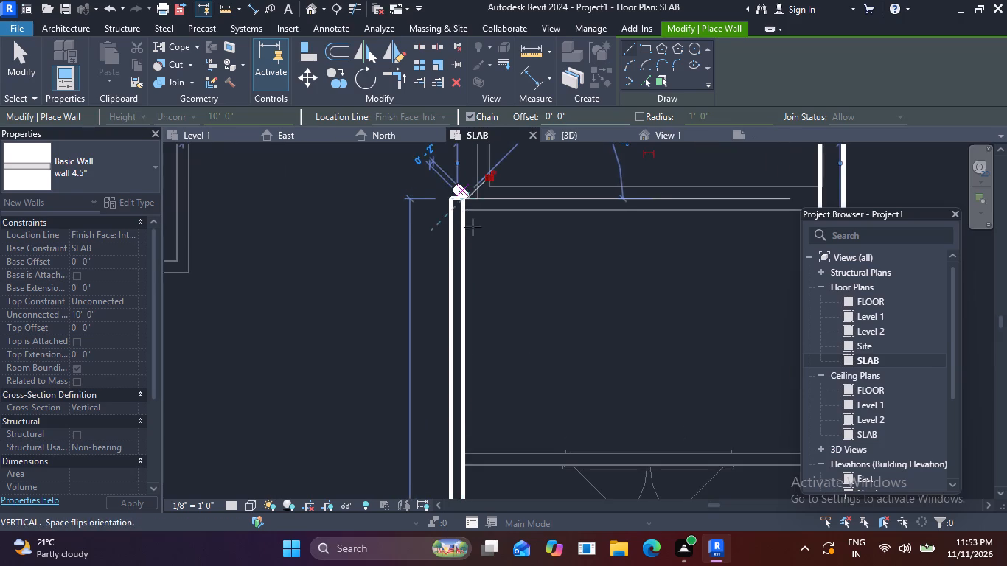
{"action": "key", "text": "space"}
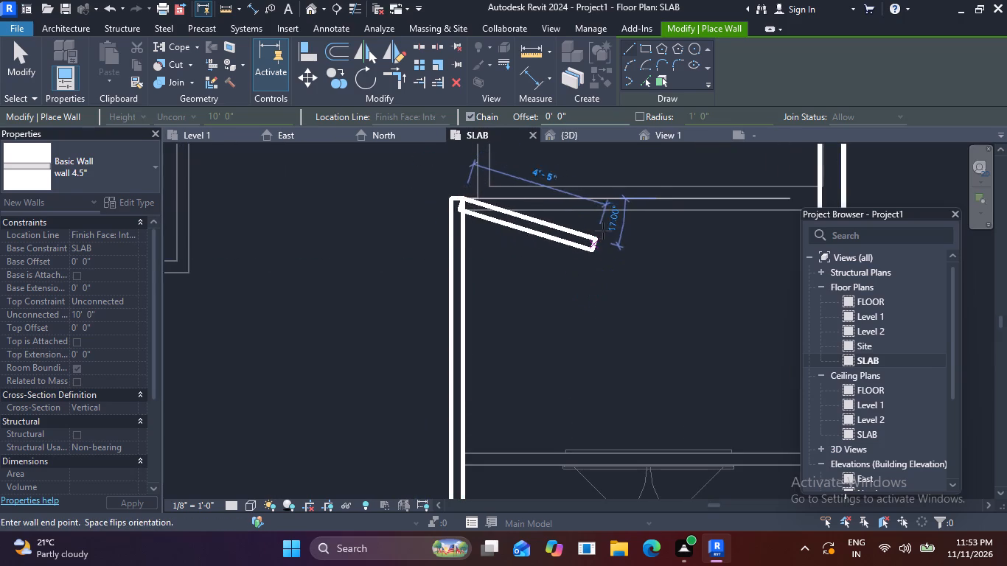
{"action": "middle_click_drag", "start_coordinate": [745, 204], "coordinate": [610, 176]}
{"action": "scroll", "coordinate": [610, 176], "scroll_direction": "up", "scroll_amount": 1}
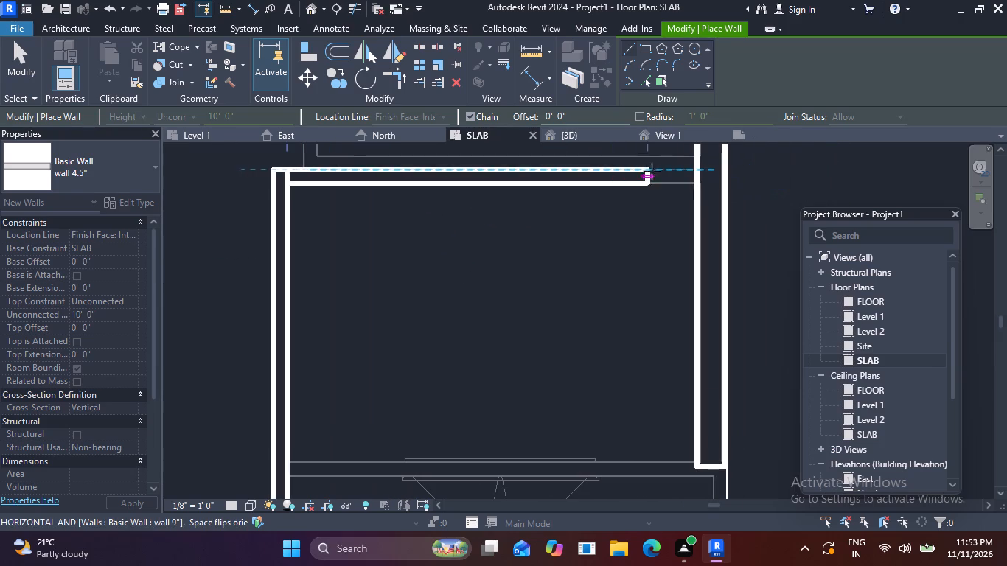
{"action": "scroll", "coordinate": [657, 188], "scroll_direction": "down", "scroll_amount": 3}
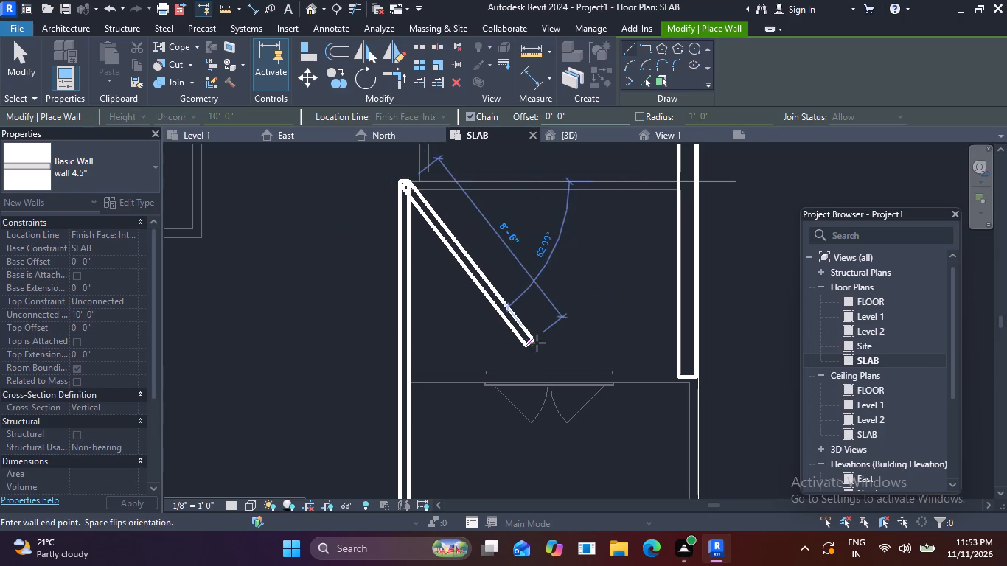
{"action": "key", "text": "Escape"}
Draw a wall 4.5" from the south end of the east 9" wall down to the building's southeast corner, flush with the outer edge.
{"action": "scroll", "coordinate": [590, 261], "scroll_direction": "down", "scroll_amount": 8}
{"action": "middle_click_drag", "start_coordinate": [593, 411], "coordinate": [597, 336]}
{"action": "scroll", "coordinate": [618, 364], "scroll_direction": "up", "scroll_amount": 2}
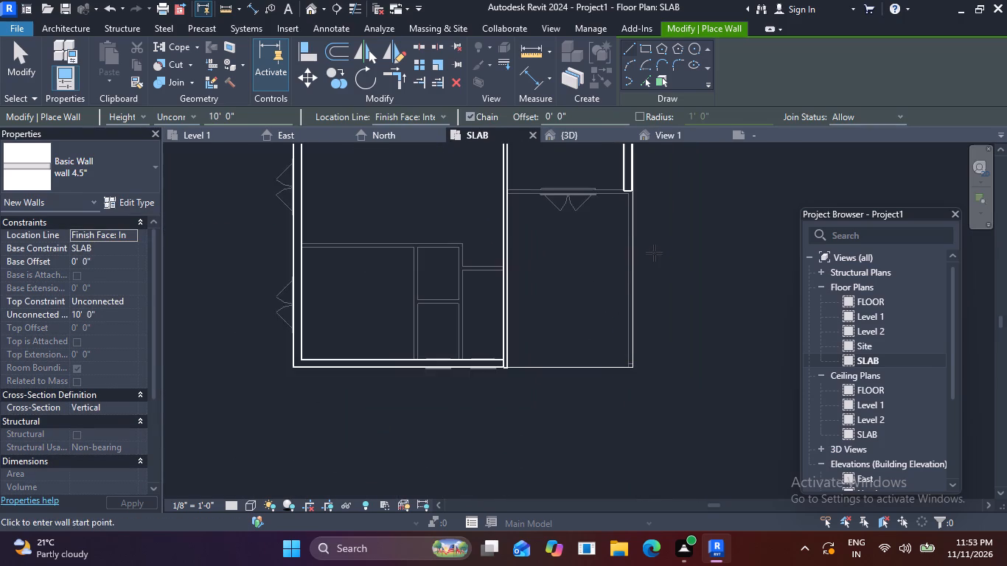
{"action": "scroll", "coordinate": [654, 248], "scroll_direction": "up", "scroll_amount": 3}
{"action": "middle_click_drag", "start_coordinate": [655, 234], "coordinate": [631, 338]}
{"action": "scroll", "coordinate": [630, 338], "scroll_direction": "up", "scroll_amount": 4}
{"action": "left_click", "coordinate": [591, 249]}
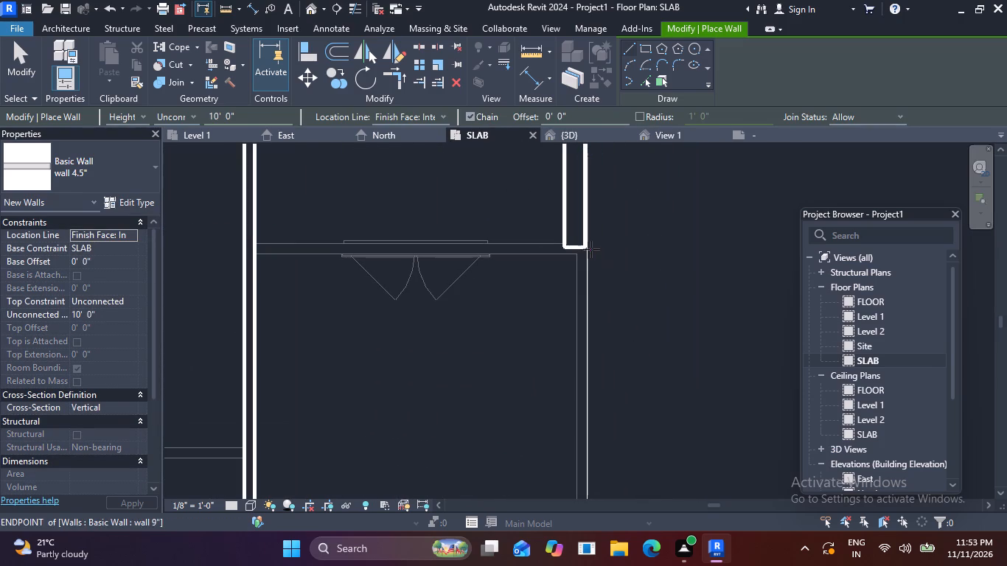
{"action": "key", "text": "space"}
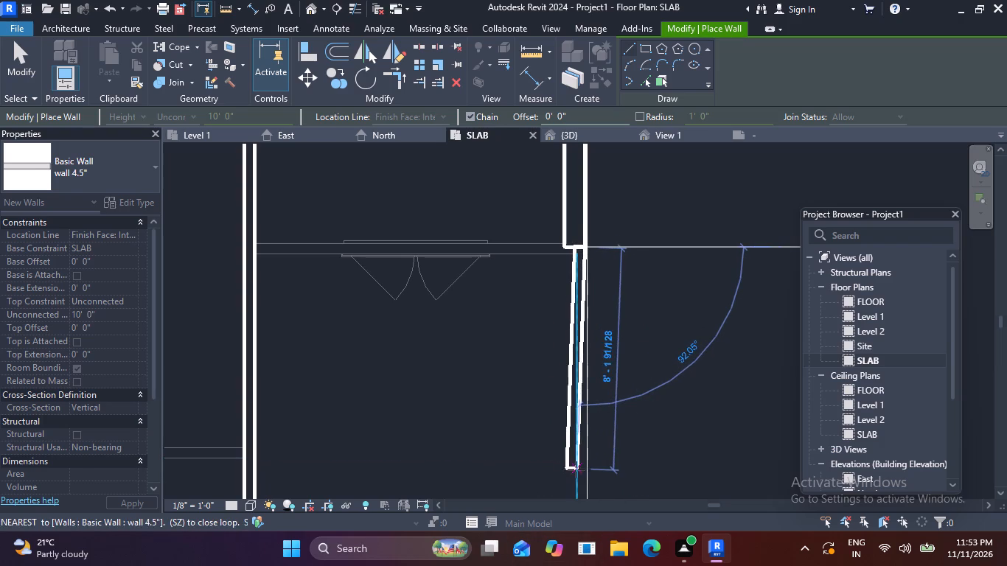
{"action": "middle_click_drag", "start_coordinate": [584, 470], "coordinate": [584, 263]}
{"action": "middle_click_drag", "start_coordinate": [584, 443], "coordinate": [582, 390]}
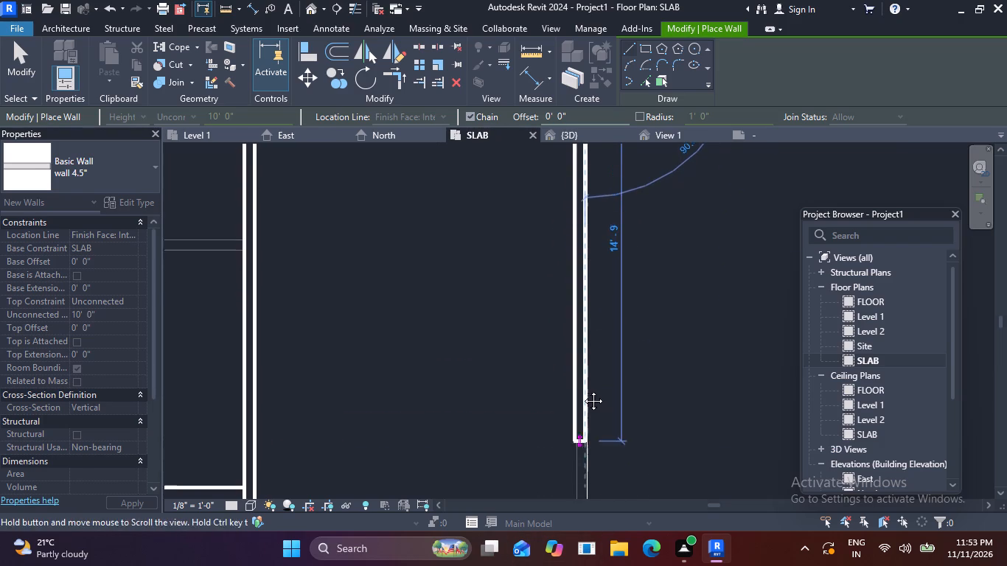
{"action": "middle_click_drag", "start_coordinate": [582, 390], "coordinate": [582, 268]}
{"action": "left_click", "coordinate": [583, 335]}
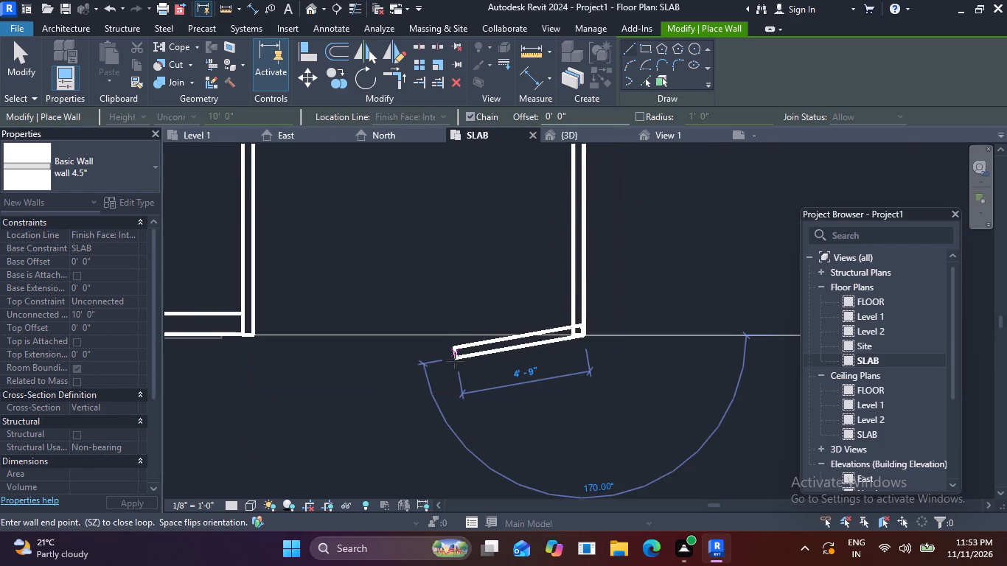
{"action": "key", "text": "Escape"}
Draw a wall 4.5" 11'-10" long from the long interior wall east to the outer wall, following the double-door wall below.
{"action": "scroll", "coordinate": [459, 332], "scroll_direction": "down", "scroll_amount": 4}
{"action": "middle_click_drag", "start_coordinate": [502, 231], "coordinate": [503, 245]}
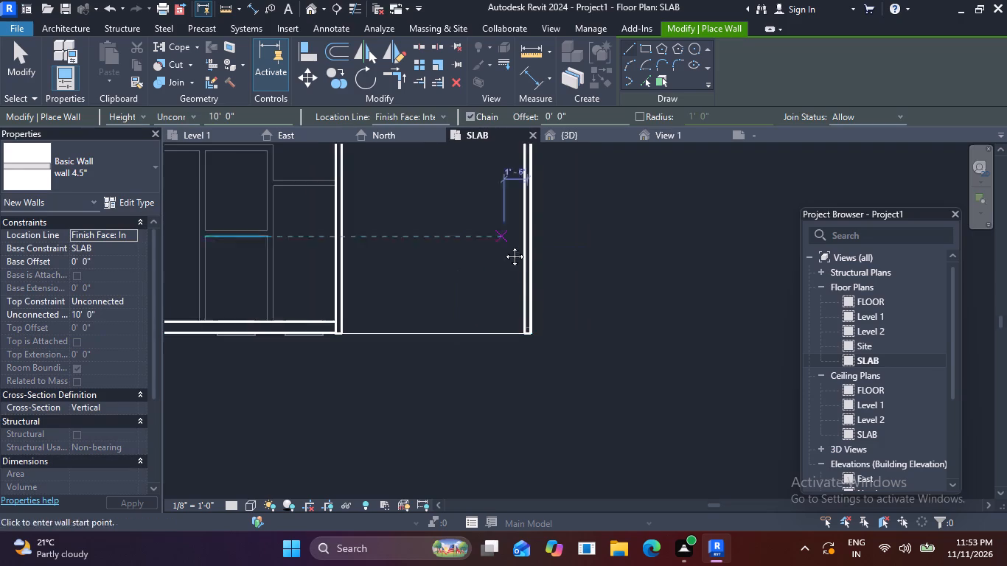
{"action": "middle_click_drag", "start_coordinate": [503, 245], "coordinate": [488, 390]}
{"action": "scroll", "coordinate": [466, 312], "scroll_direction": "down", "scroll_amount": 2}
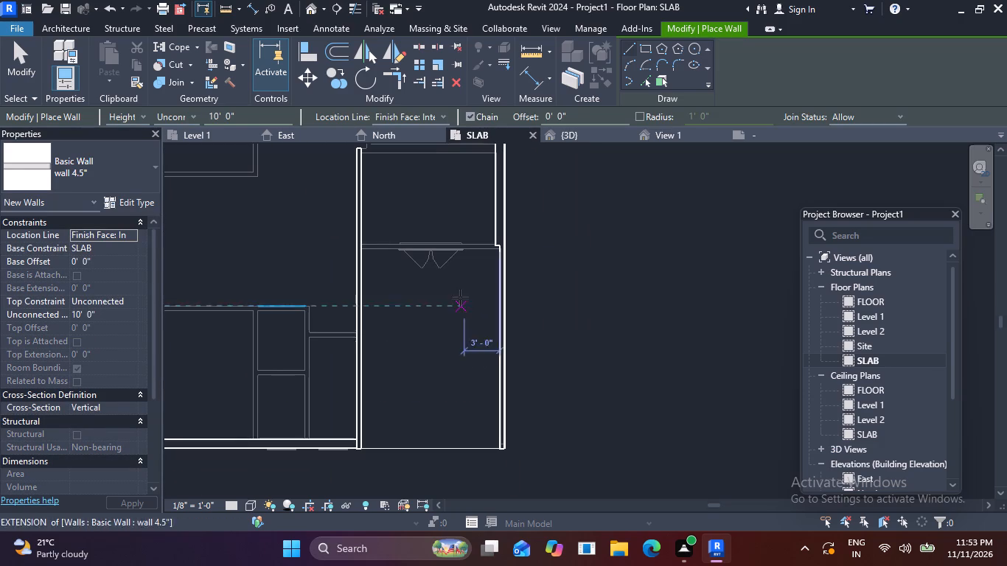
{"action": "middle_click_drag", "start_coordinate": [460, 293], "coordinate": [479, 383]}
{"action": "scroll", "coordinate": [484, 341], "scroll_direction": "up", "scroll_amount": 3}
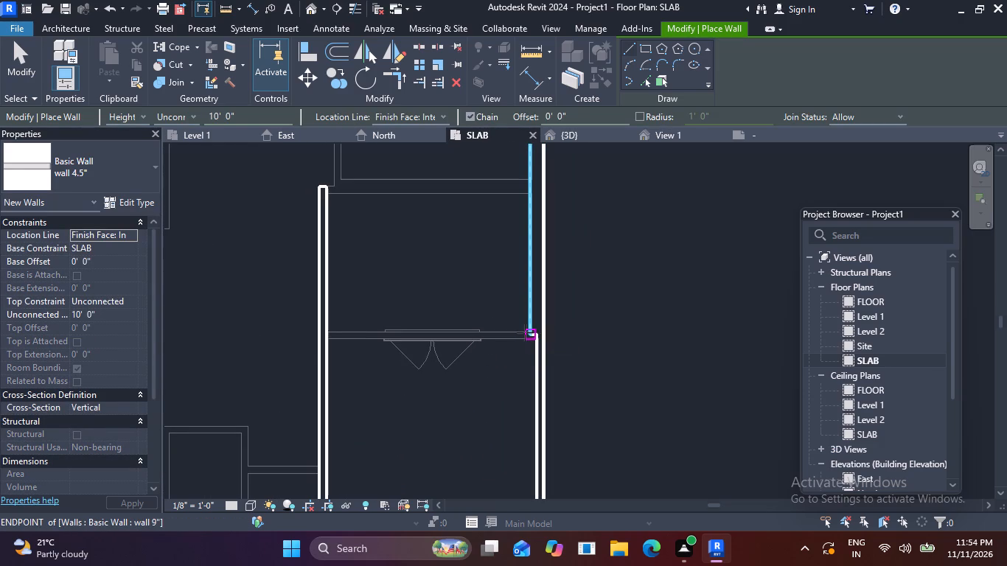
{"action": "scroll", "coordinate": [525, 332], "scroll_direction": "up", "scroll_amount": 5}
{"action": "middle_click_drag", "start_coordinate": [288, 322], "coordinate": [526, 321]}
{"action": "left_click", "coordinate": [357, 329]}
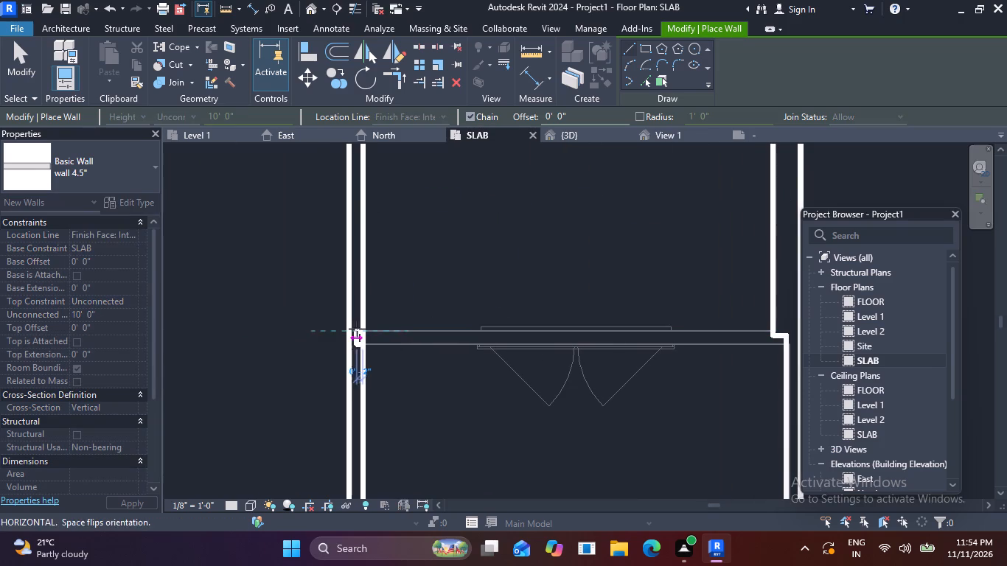
{"action": "key", "text": "space"}
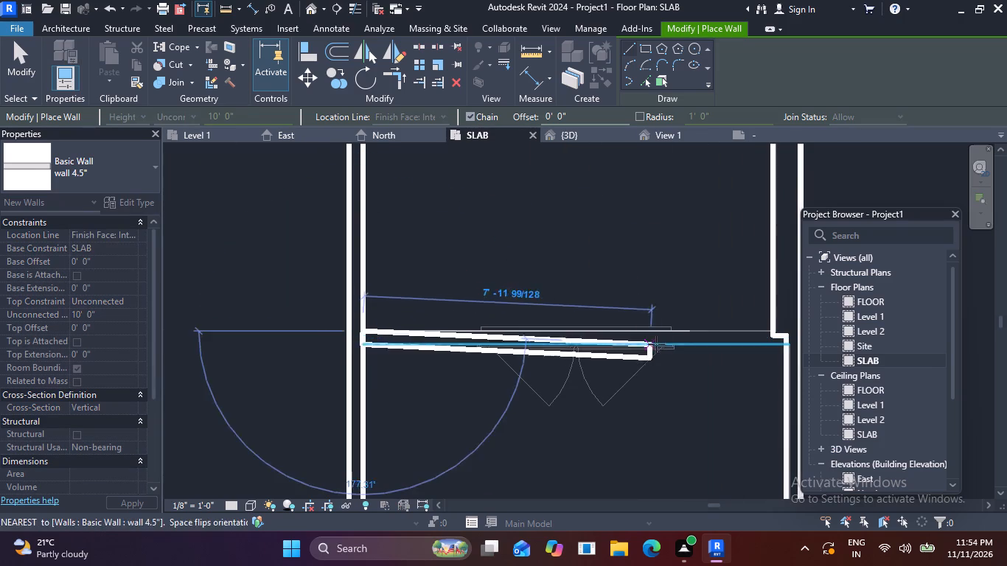
{"action": "middle_click_drag", "start_coordinate": [666, 336], "coordinate": [551, 315]}
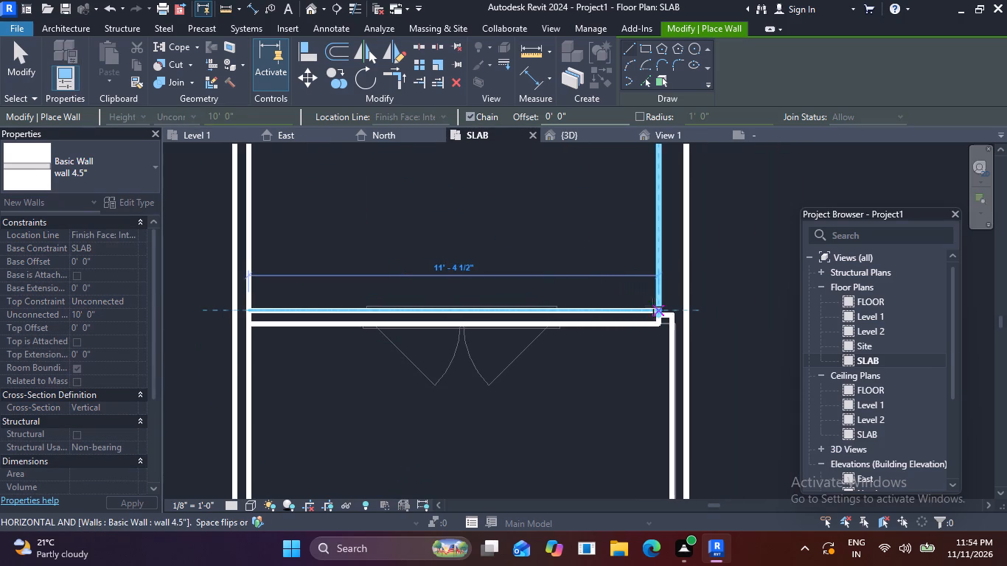
{"action": "left_click", "coordinate": [672, 305]}
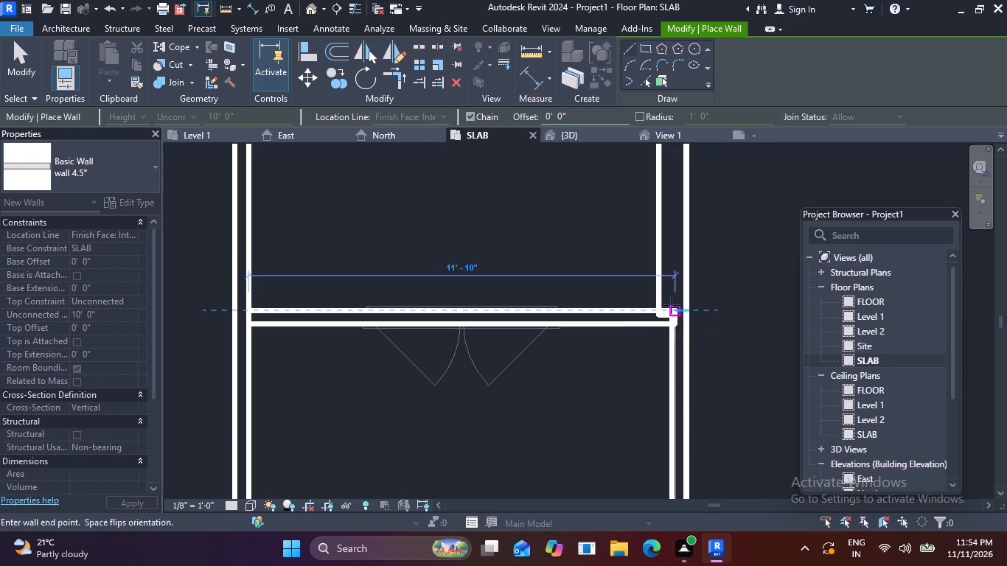
{"action": "key", "text": "Escape"}
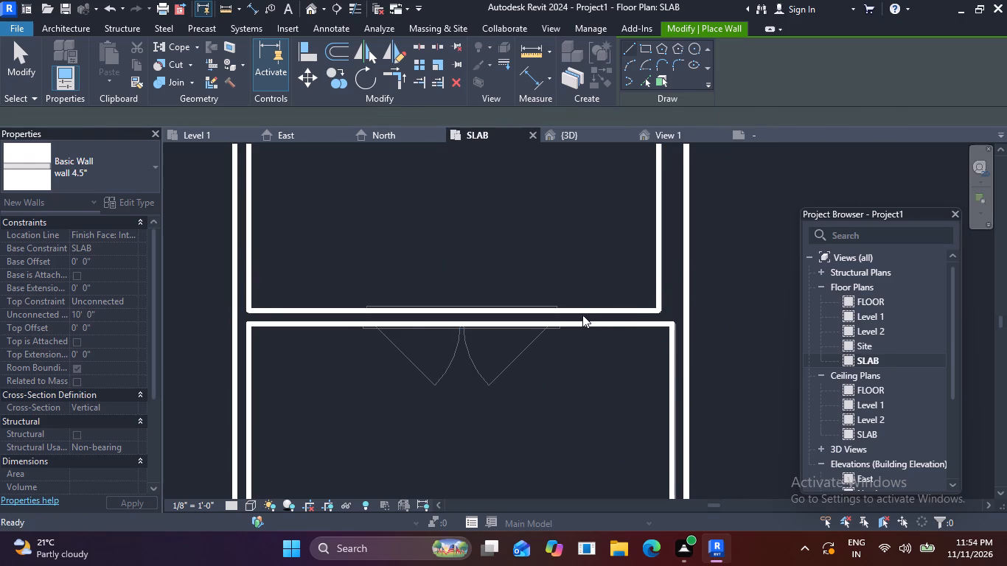
Draw a wall 4.5" about 8'-7 1/2" long southward from the north wall, along the northeast room's west side.
{"action": "scroll", "coordinate": [578, 313], "scroll_direction": "down", "scroll_amount": 9}
{"action": "scroll", "coordinate": [486, 238], "scroll_direction": "up", "scroll_amount": 4}
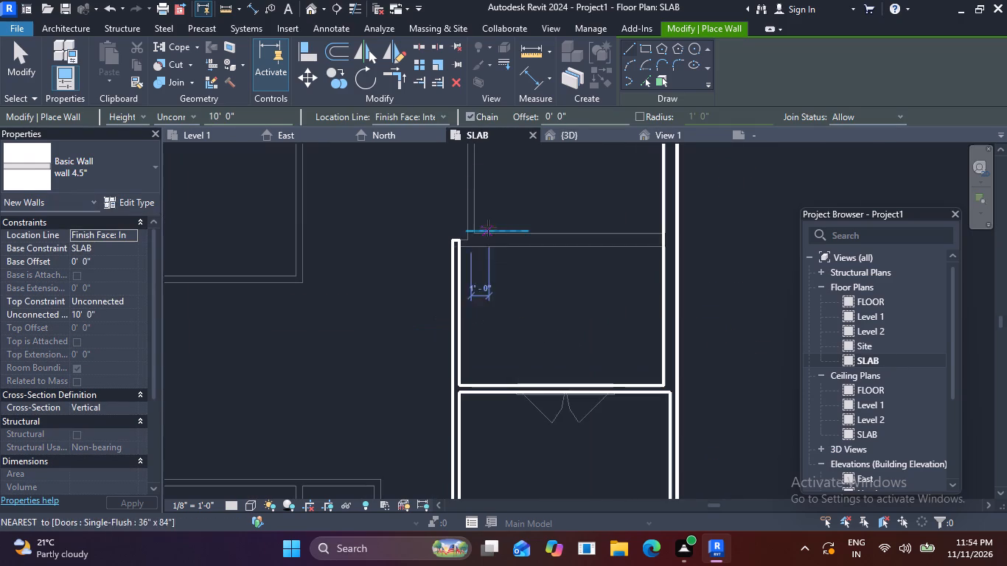
{"action": "middle_click_drag", "start_coordinate": [499, 214], "coordinate": [532, 335]}
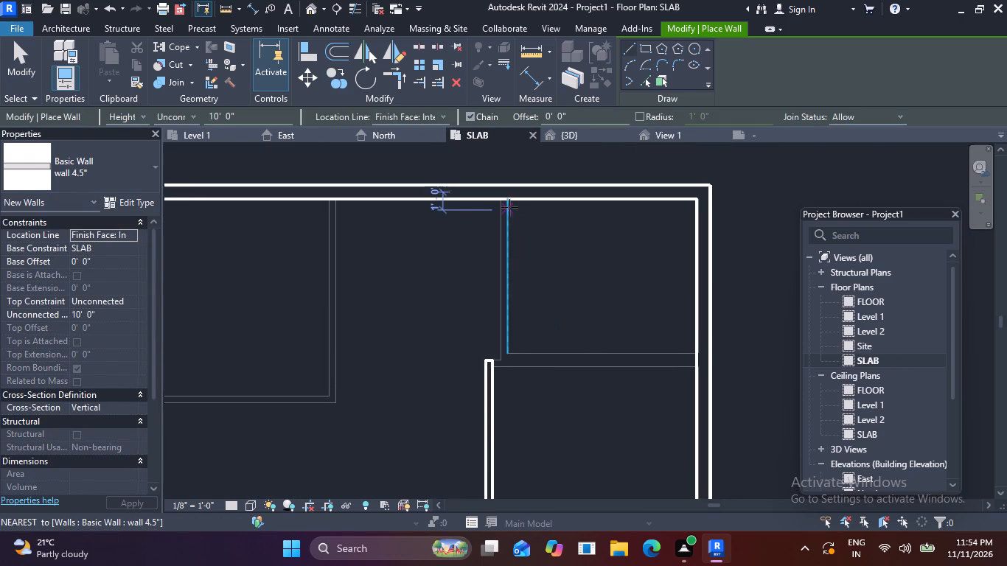
{"action": "left_click", "coordinate": [508, 201]}
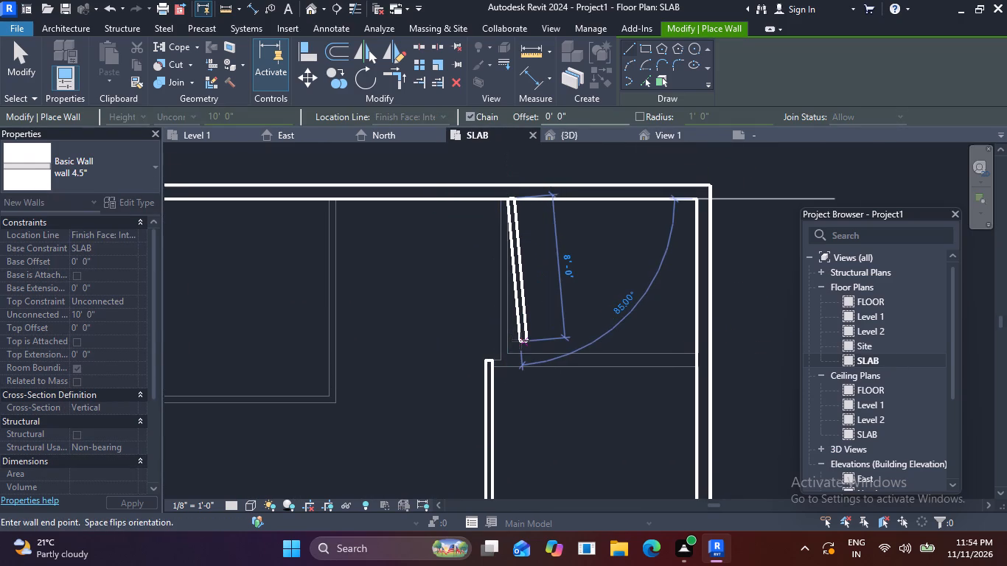
{"action": "key", "text": "space"}
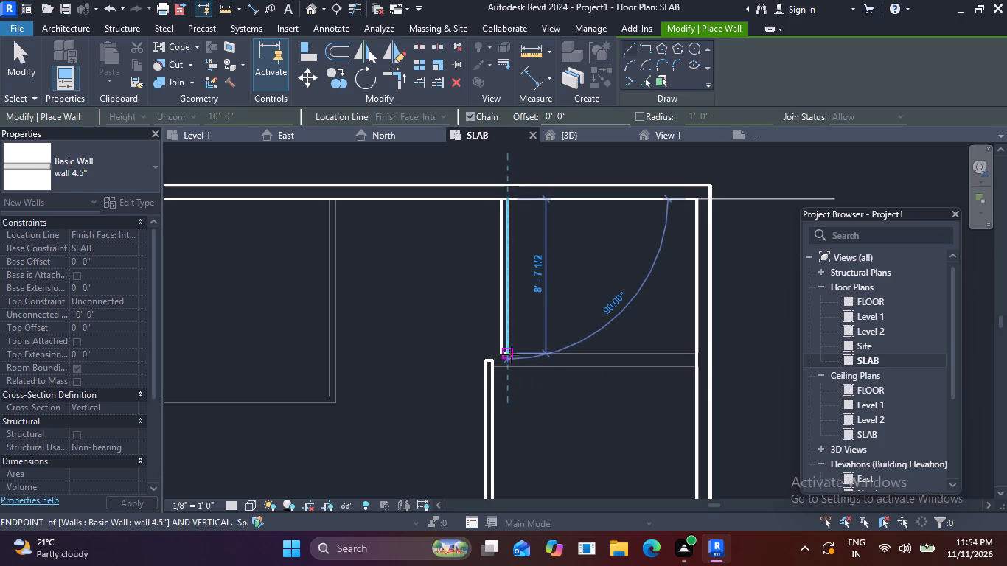
{"action": "scroll", "coordinate": [510, 349], "scroll_direction": "up", "scroll_amount": 4}
{"action": "left_click", "coordinate": [511, 355]}
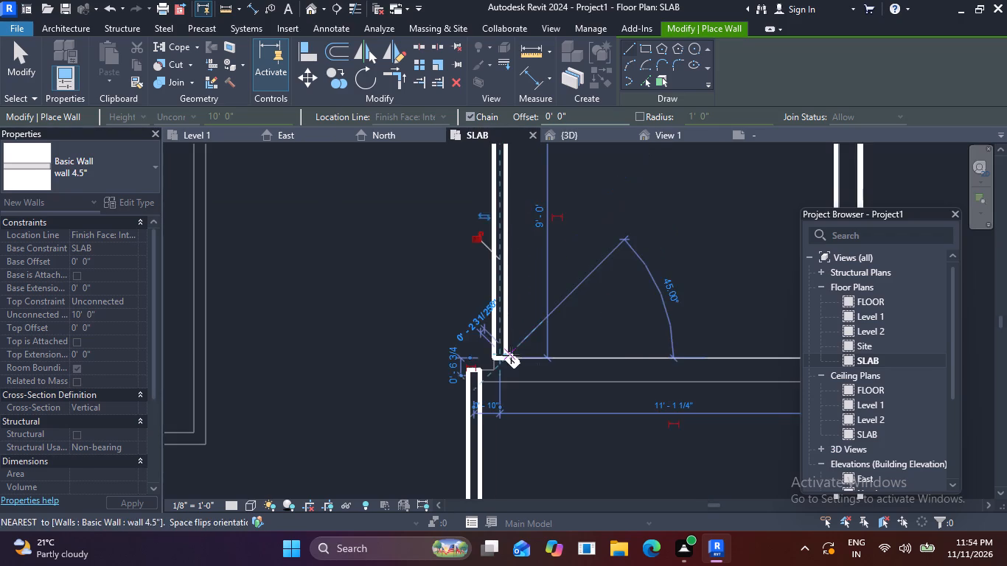
{"action": "key", "text": "Escape"}
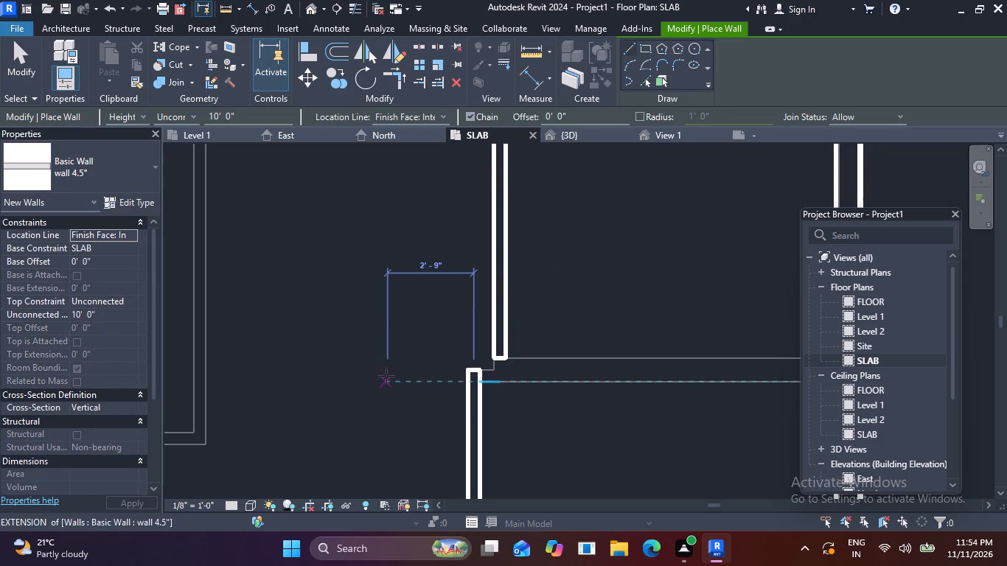
Enclose the northwest room with wall 4.5" segments: about 11'-0" south from the north wall, then west to the outer wall.
{"action": "scroll", "coordinate": [416, 321], "scroll_direction": "down", "scroll_amount": 3}
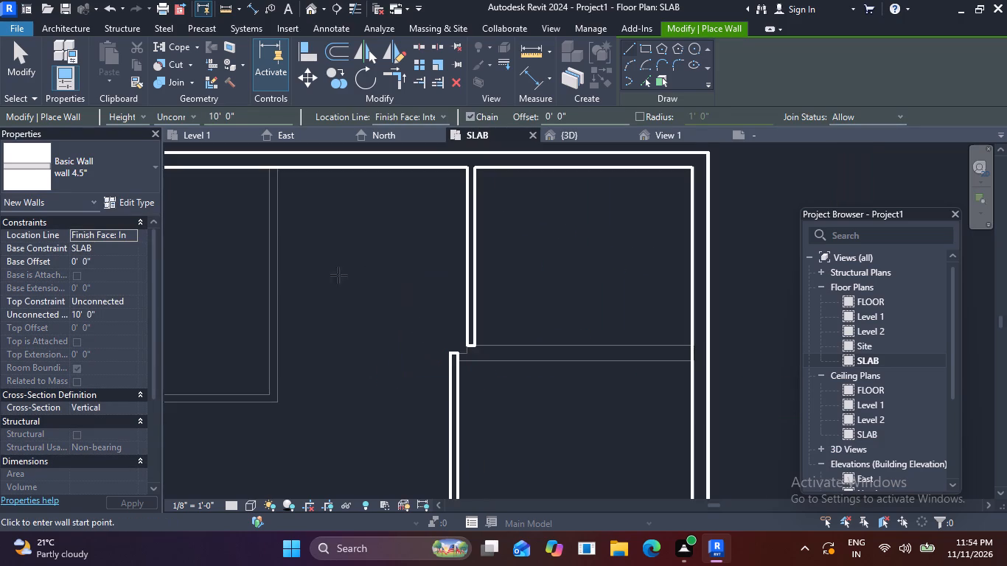
{"action": "scroll", "coordinate": [320, 225], "scroll_direction": "down", "scroll_amount": 2}
{"action": "middle_click_drag", "start_coordinate": [323, 218], "coordinate": [507, 248]}
{"action": "scroll", "coordinate": [454, 226], "scroll_direction": "up", "scroll_amount": 4}
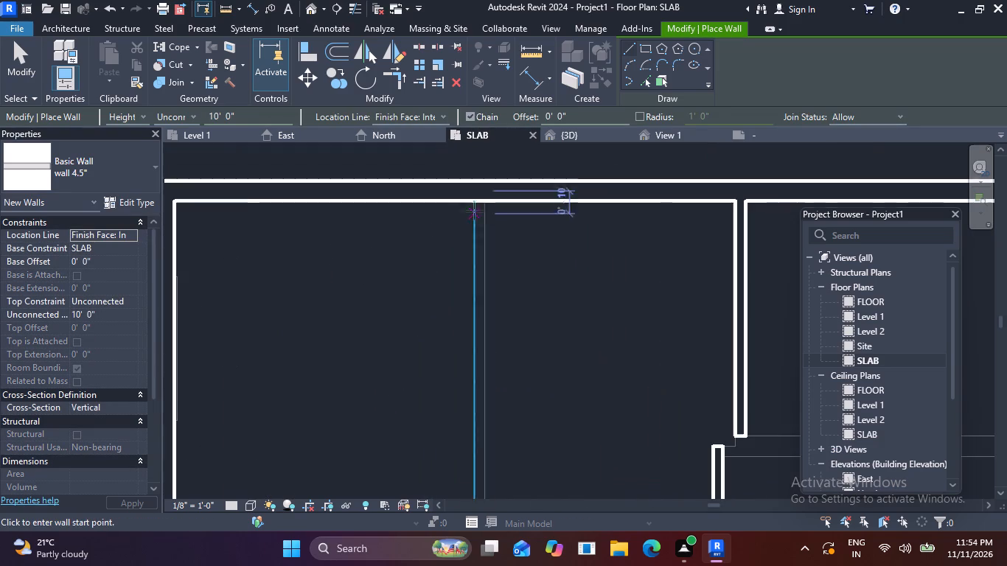
{"action": "left_click", "coordinate": [475, 207]}
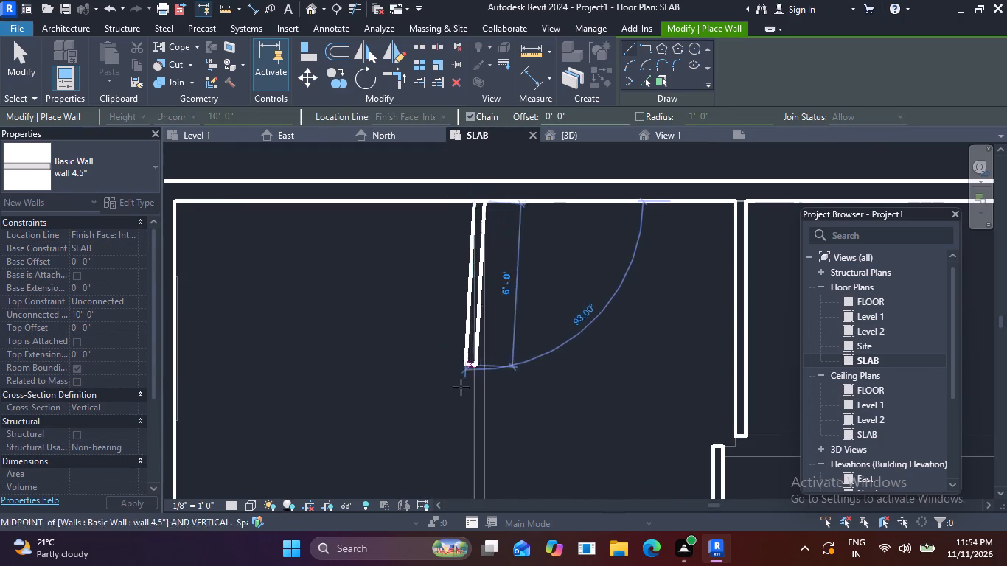
{"action": "scroll", "coordinate": [454, 435], "scroll_direction": "down", "scroll_amount": 1}
{"action": "middle_click_drag", "start_coordinate": [472, 448], "coordinate": [478, 325]}
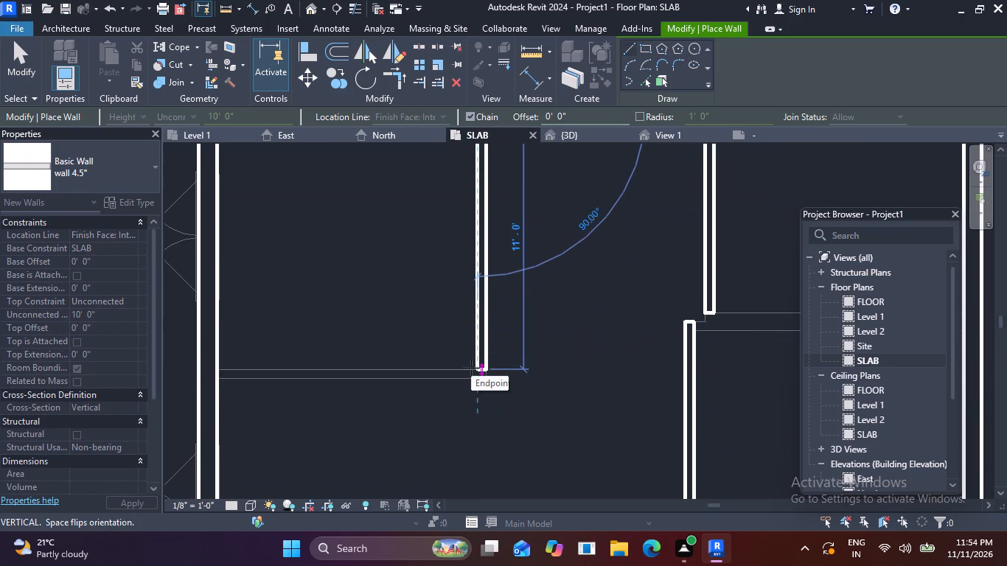
{"action": "left_click", "coordinate": [481, 368]}
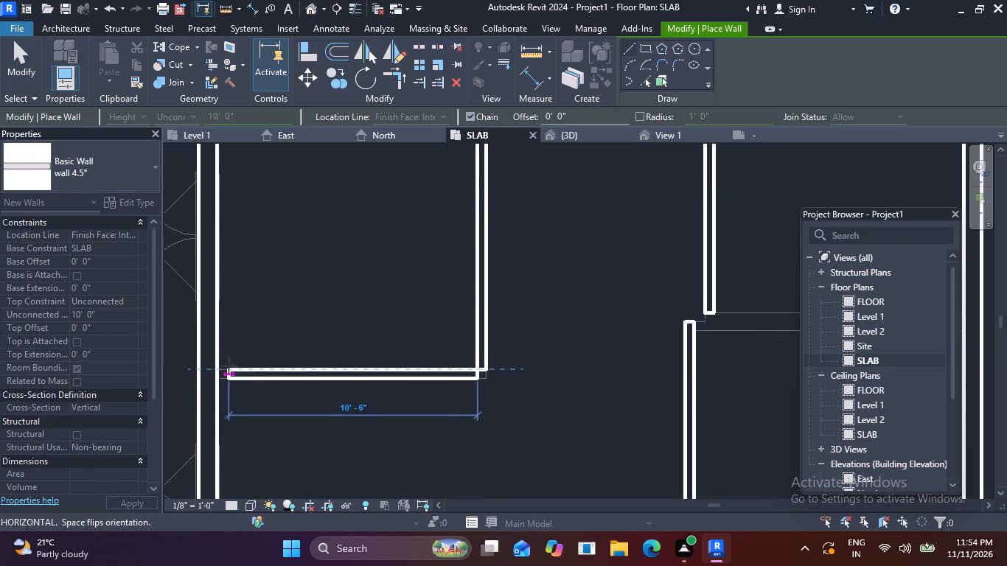
{"action": "left_click", "coordinate": [219, 367]}
{"action": "key", "text": "Escape"}
Enclose the southwest area with wall 4.5" segments running east from the west wall, then south to the south wall.
{"action": "scroll", "coordinate": [403, 403], "scroll_direction": "down", "scroll_amount": 4}
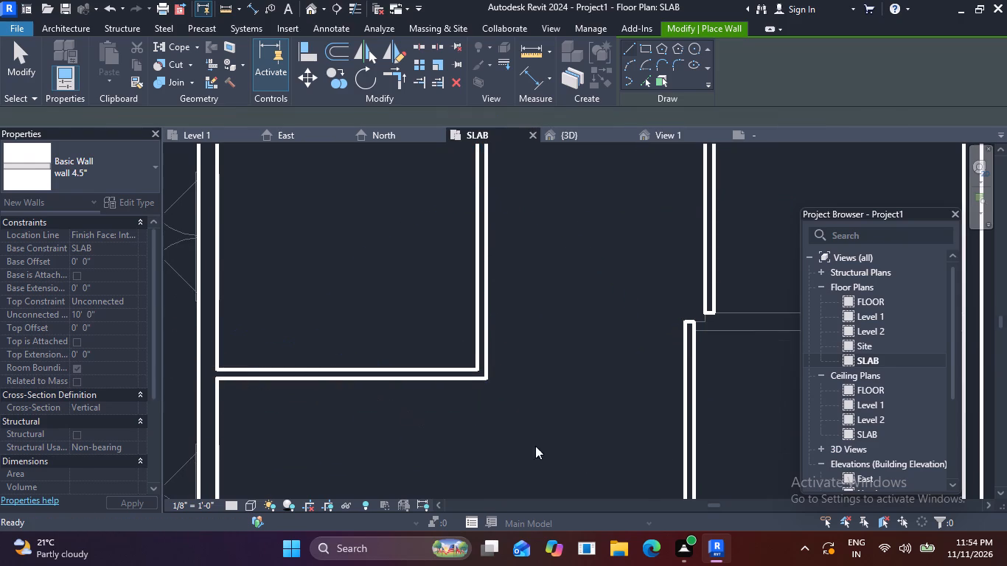
{"action": "scroll", "coordinate": [557, 420], "scroll_direction": "down", "scroll_amount": 6}
{"action": "middle_click_drag", "start_coordinate": [552, 445], "coordinate": [523, 247]}
{"action": "scroll", "coordinate": [523, 247], "scroll_direction": "up", "scroll_amount": 1}
{"action": "scroll", "coordinate": [395, 307], "scroll_direction": "up", "scroll_amount": 10}
{"action": "left_click", "coordinate": [405, 242]}
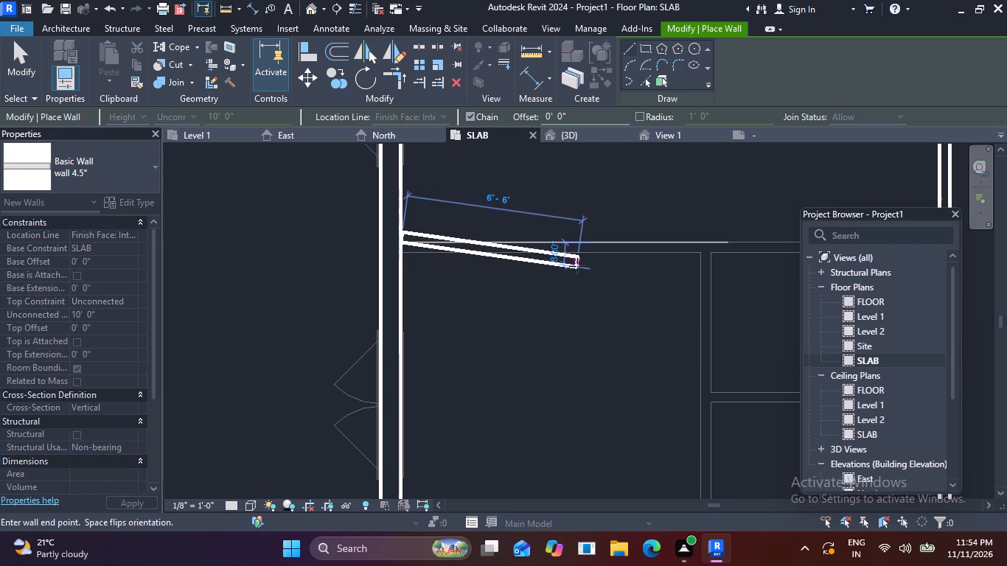
{"action": "key", "text": "space"}
{"action": "scroll", "coordinate": [623, 249], "scroll_direction": "down", "scroll_amount": 1}
{"action": "middle_click_drag", "start_coordinate": [632, 248], "coordinate": [361, 184]}
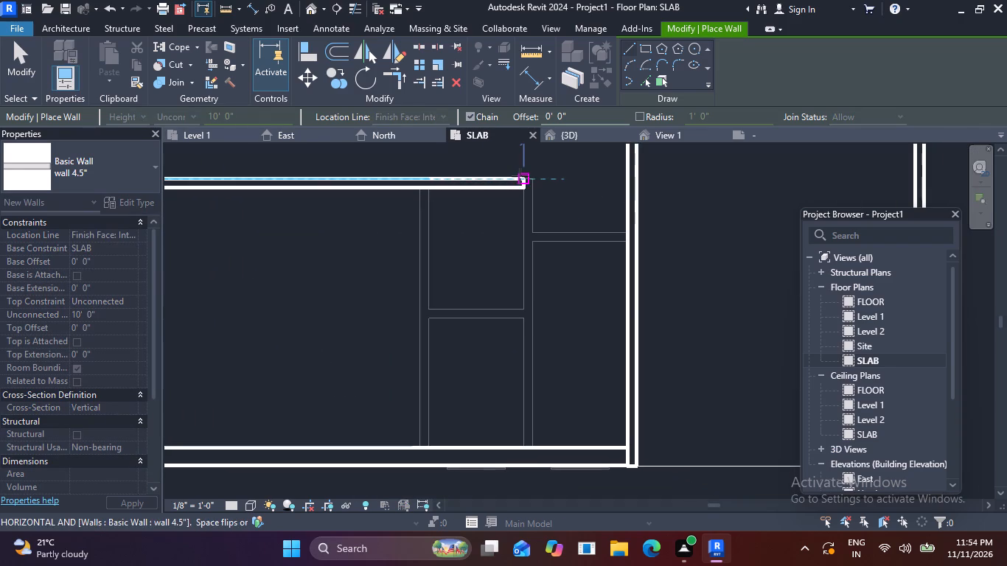
{"action": "left_click", "coordinate": [529, 178]}
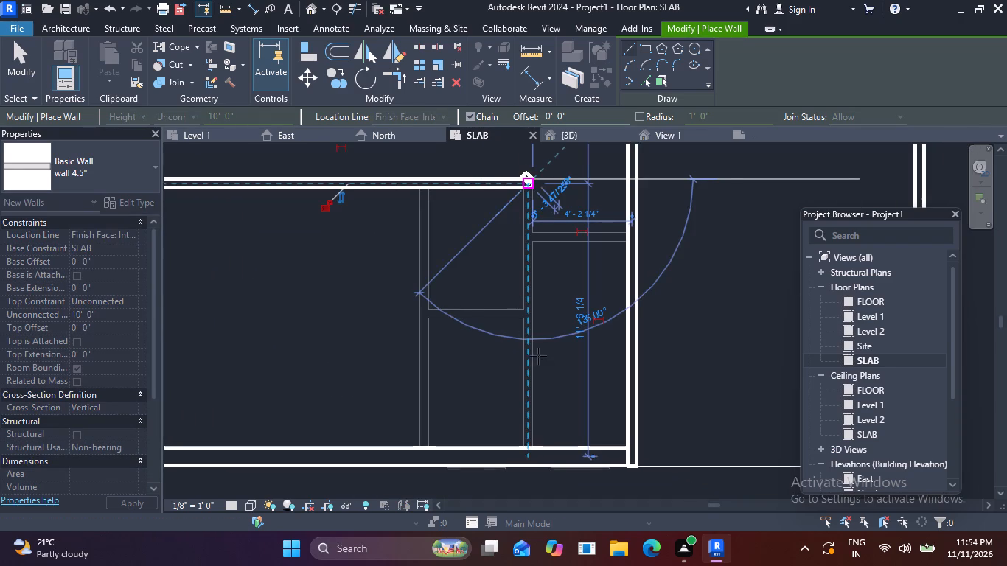
{"action": "left_click", "coordinate": [534, 447]}
{"action": "key", "text": "space"}
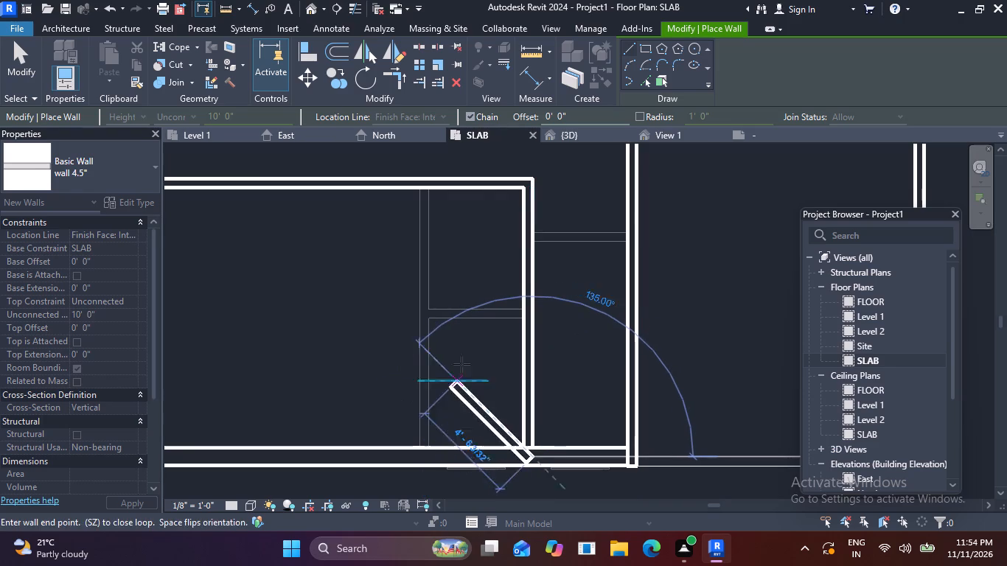
{"action": "key", "text": "Escape"}
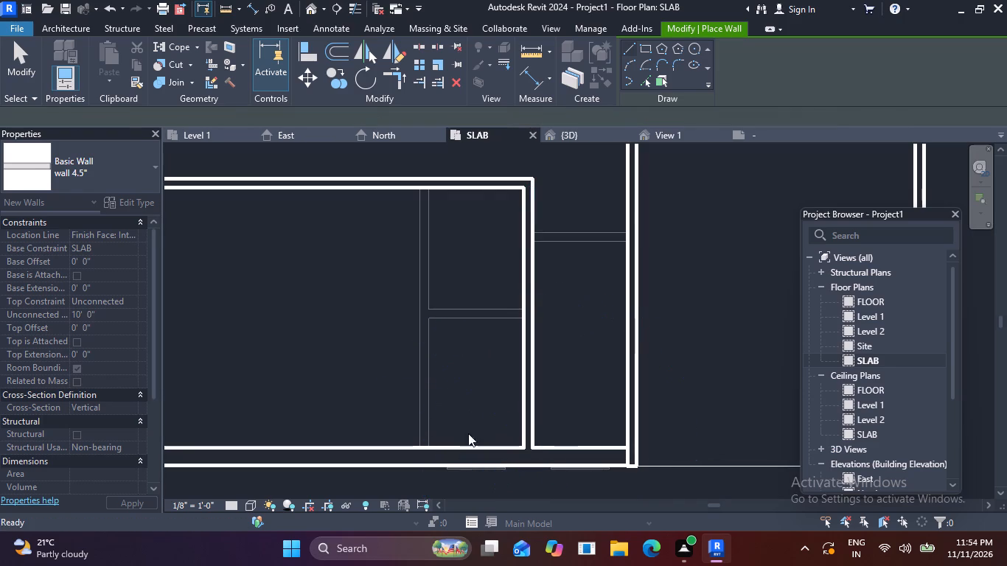
Partition the east end of the southwest area with a north-south wall 4.5", and split that strip with an east-west wall 4.5".
{"action": "left_click", "coordinate": [429, 446]}
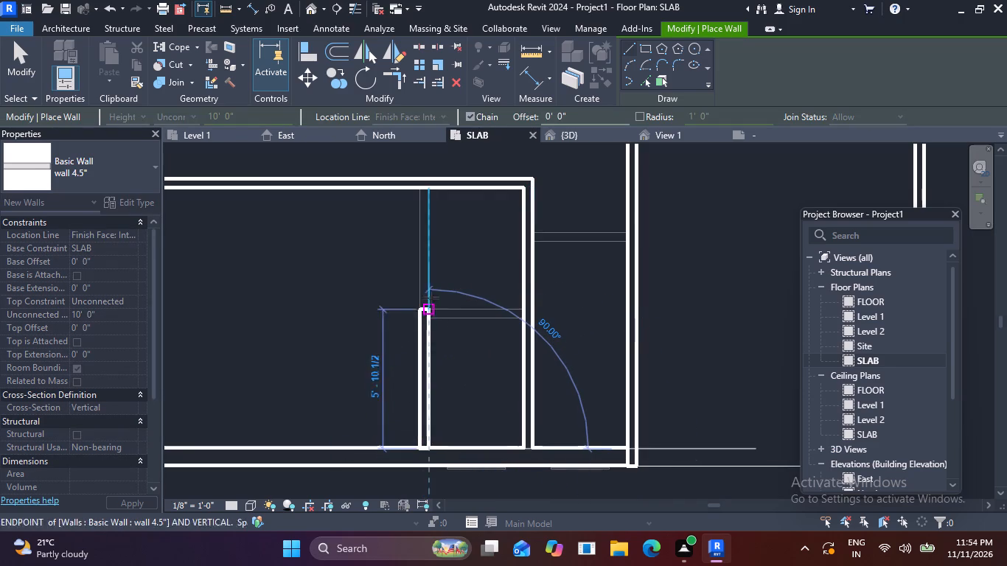
{"action": "left_click", "coordinate": [431, 194]}
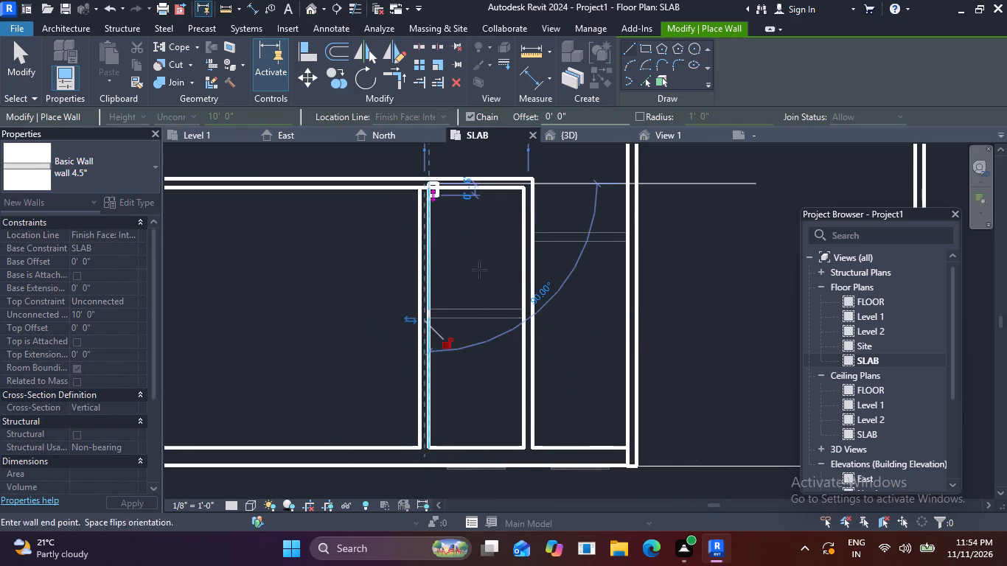
{"action": "key", "text": "Escape"}
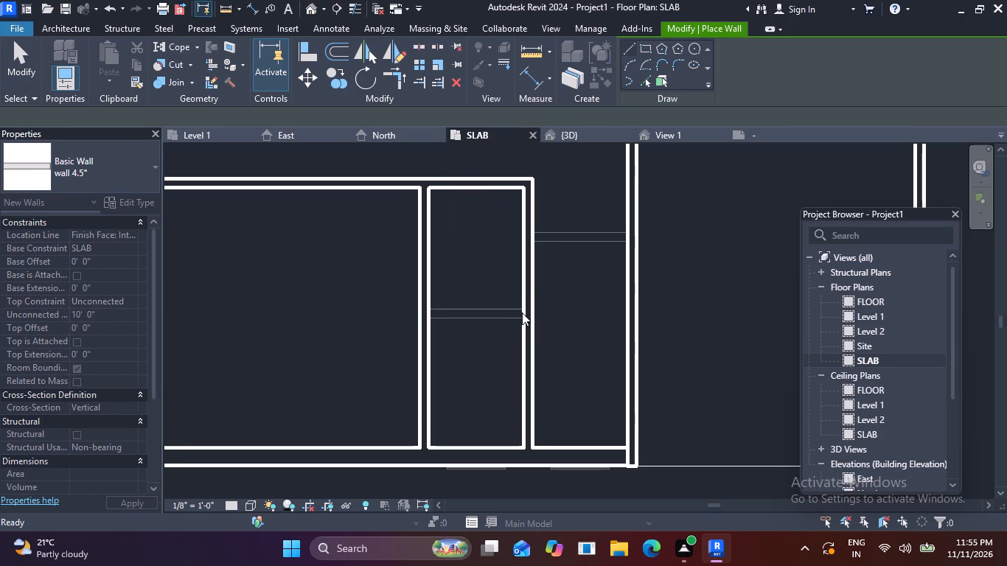
{"action": "left_click", "coordinate": [521, 308]}
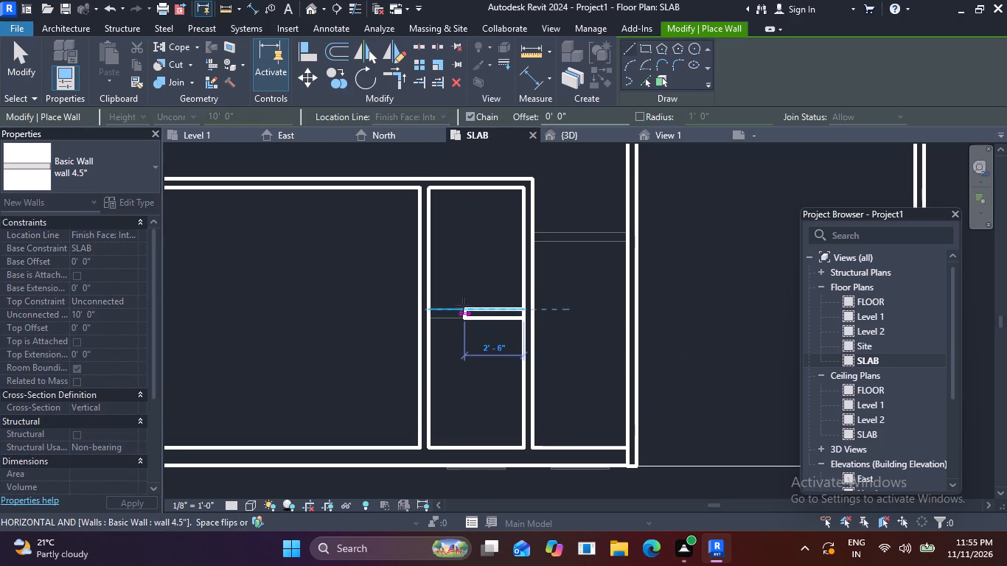
{"action": "left_click", "coordinate": [429, 307]}
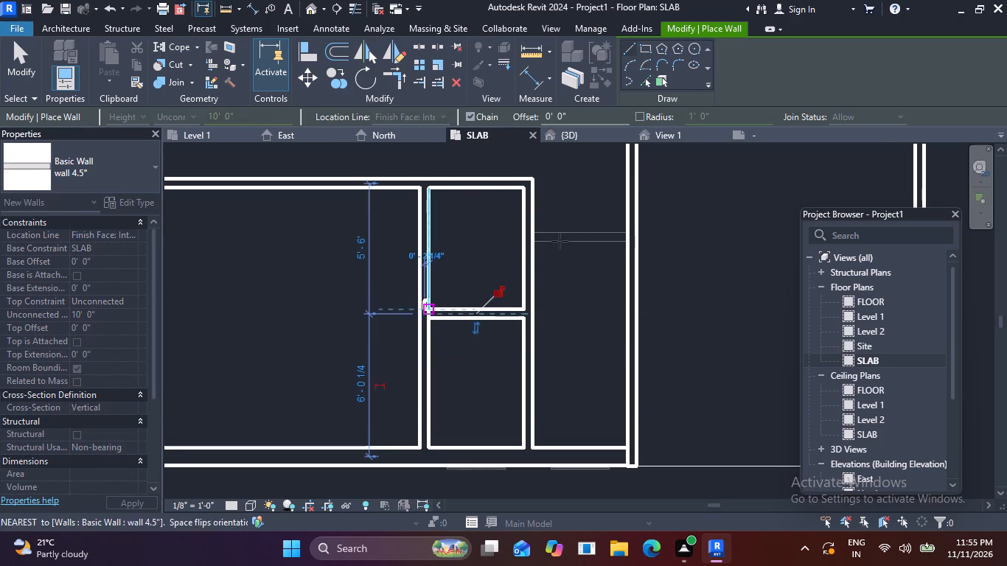
{"action": "middle_click_drag", "start_coordinate": [537, 332], "coordinate": [489, 401]}
{"action": "key", "text": "Escape"}
Draw a wall 4.5" 4'-0" long from the southwest enclosure's east wall across to the long interior wall.
{"action": "middle_click_drag", "start_coordinate": [554, 253], "coordinate": [472, 375]}
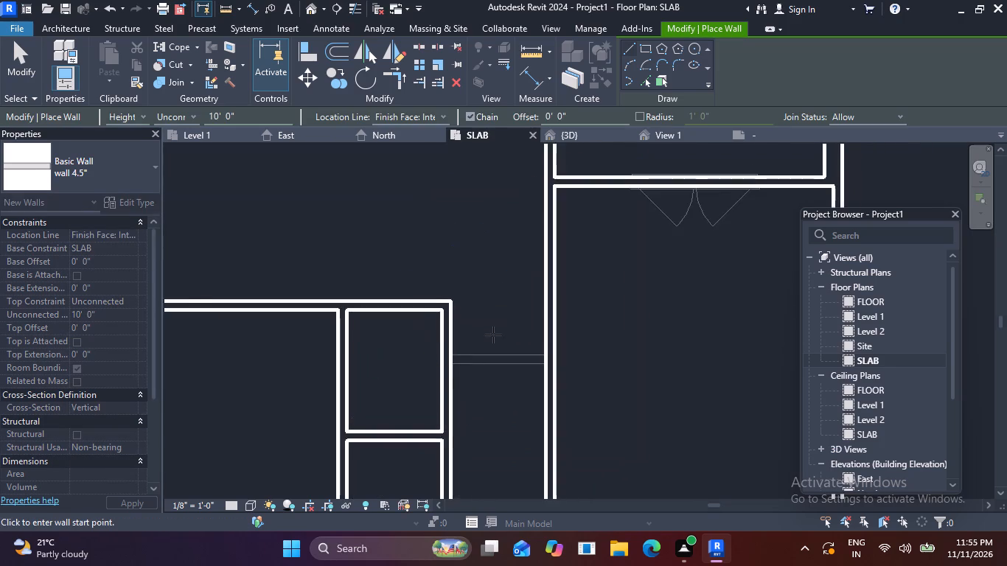
{"action": "scroll", "coordinate": [493, 331], "scroll_direction": "up", "scroll_amount": 4}
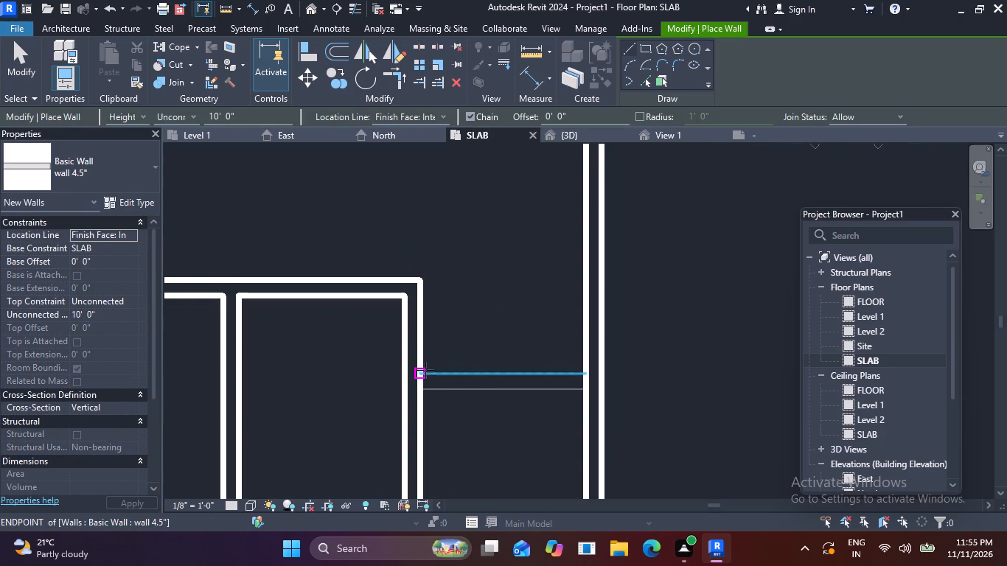
{"action": "left_click", "coordinate": [425, 370]}
{"action": "key", "text": "space"}
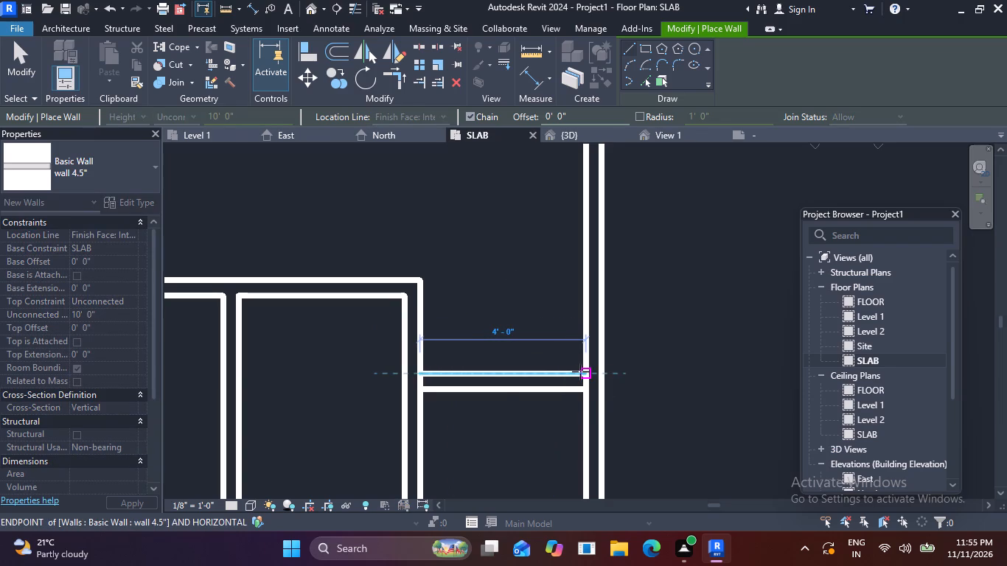
{"action": "left_click", "coordinate": [582, 371]}
{"action": "key", "text": "Escape"}
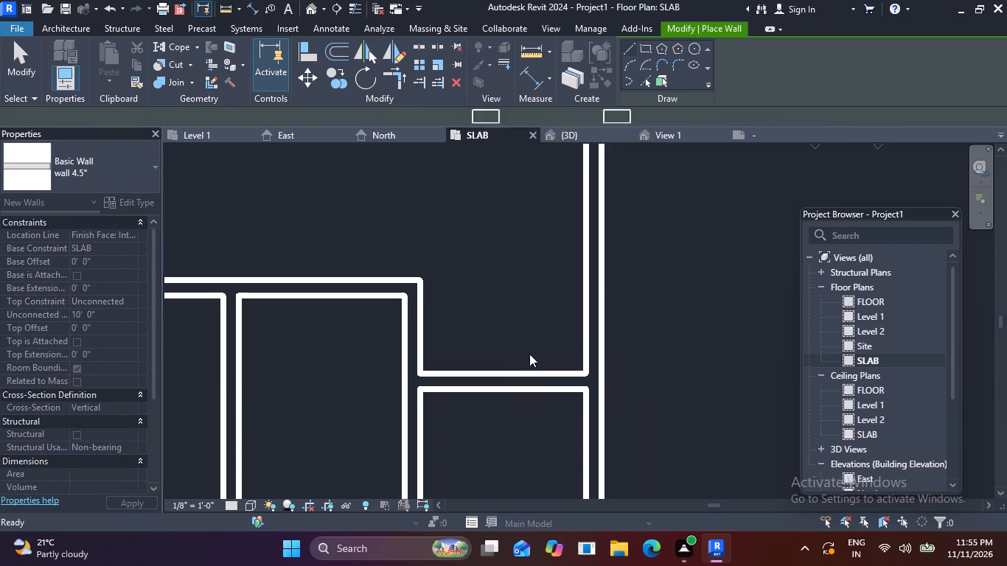
{"action": "scroll", "coordinate": [529, 354], "scroll_direction": "down", "scroll_amount": 9}
{"action": "middle_click_drag", "start_coordinate": [649, 300], "coordinate": [628, 391]}
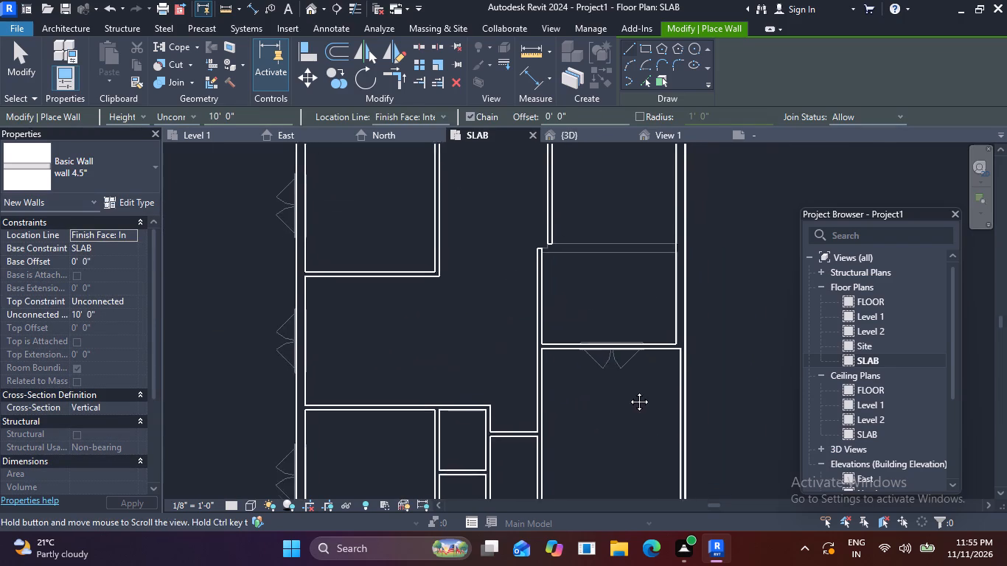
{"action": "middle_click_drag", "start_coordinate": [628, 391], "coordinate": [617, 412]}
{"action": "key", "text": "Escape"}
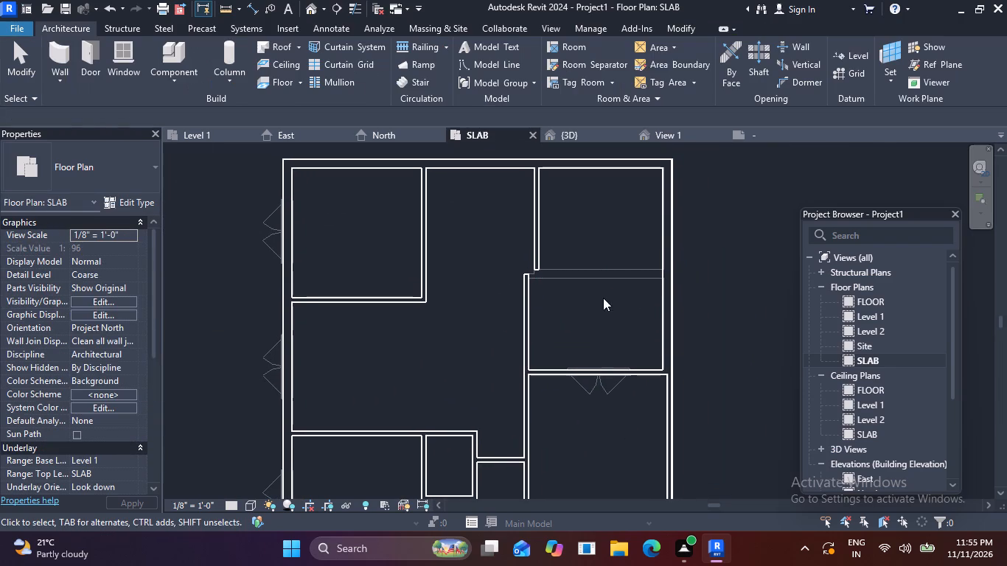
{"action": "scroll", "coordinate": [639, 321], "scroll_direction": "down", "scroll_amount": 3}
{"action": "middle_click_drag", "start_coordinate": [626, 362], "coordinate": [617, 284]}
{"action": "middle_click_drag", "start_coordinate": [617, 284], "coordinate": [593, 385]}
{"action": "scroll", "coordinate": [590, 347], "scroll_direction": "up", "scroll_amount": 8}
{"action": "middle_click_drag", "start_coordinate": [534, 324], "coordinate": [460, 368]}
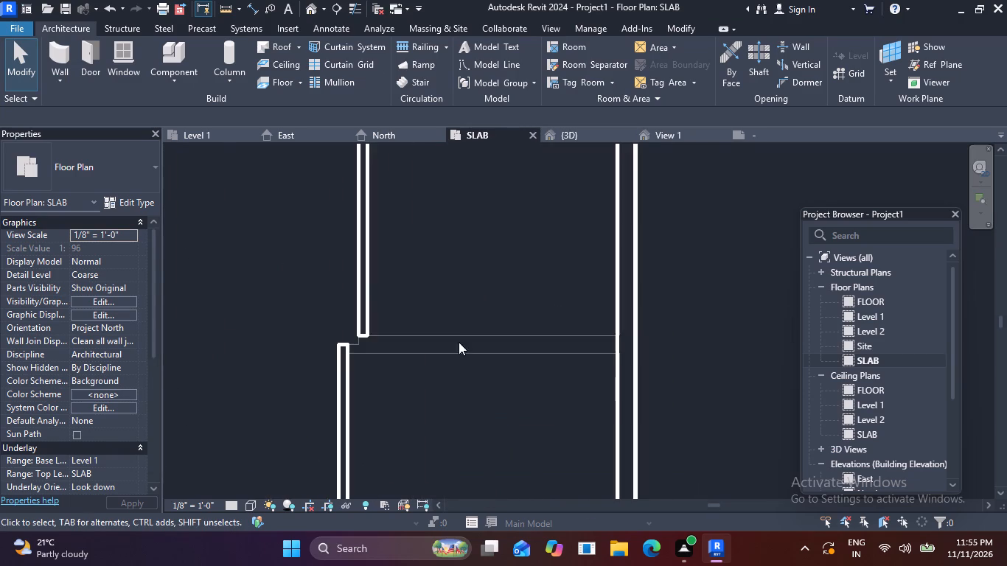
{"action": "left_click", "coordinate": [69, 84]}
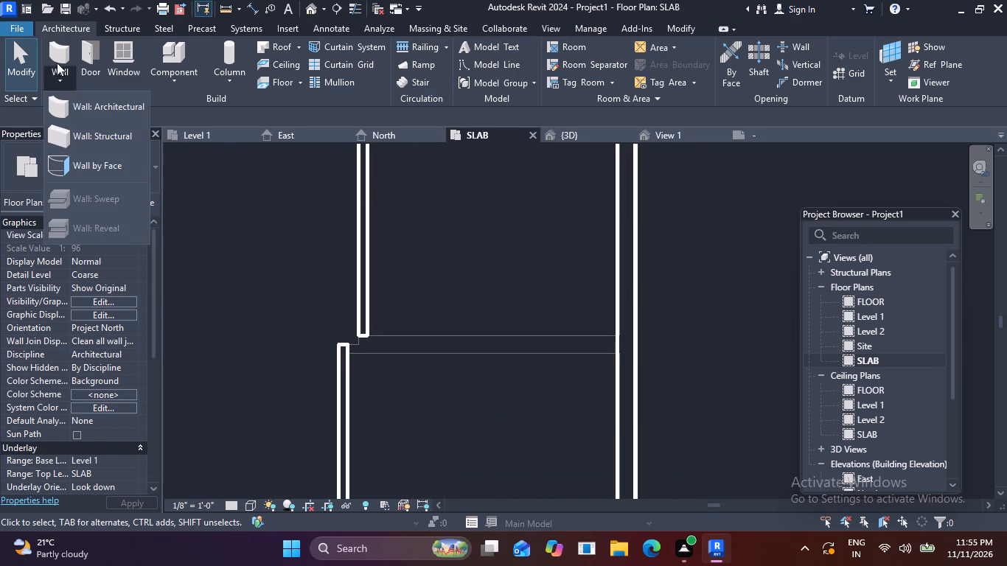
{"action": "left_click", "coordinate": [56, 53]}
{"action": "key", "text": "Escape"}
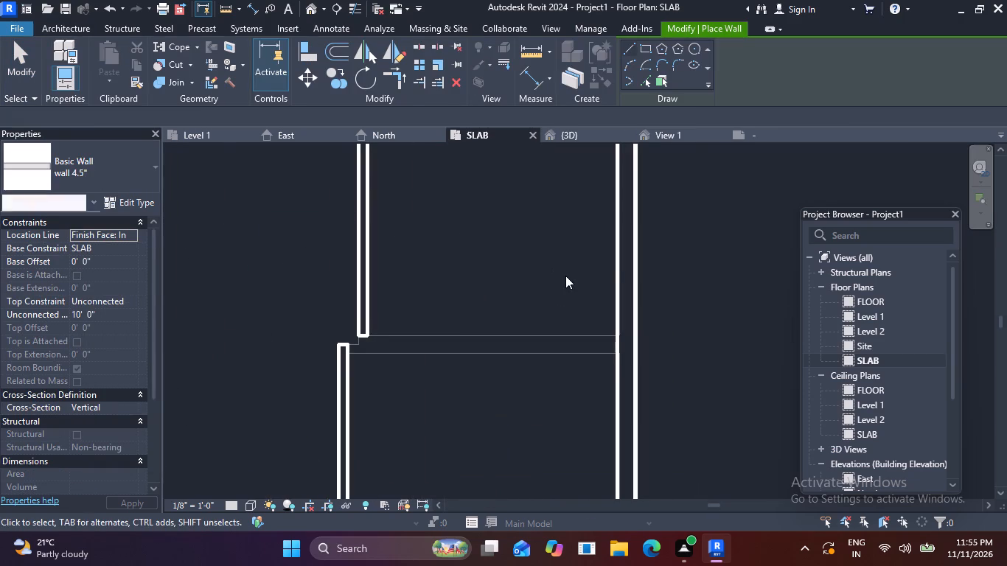
Draw a wall 9" about 10'-6" long from the east outer wall west to the south end of the northeast room's west wall.
{"action": "left_click", "coordinate": [611, 262]}
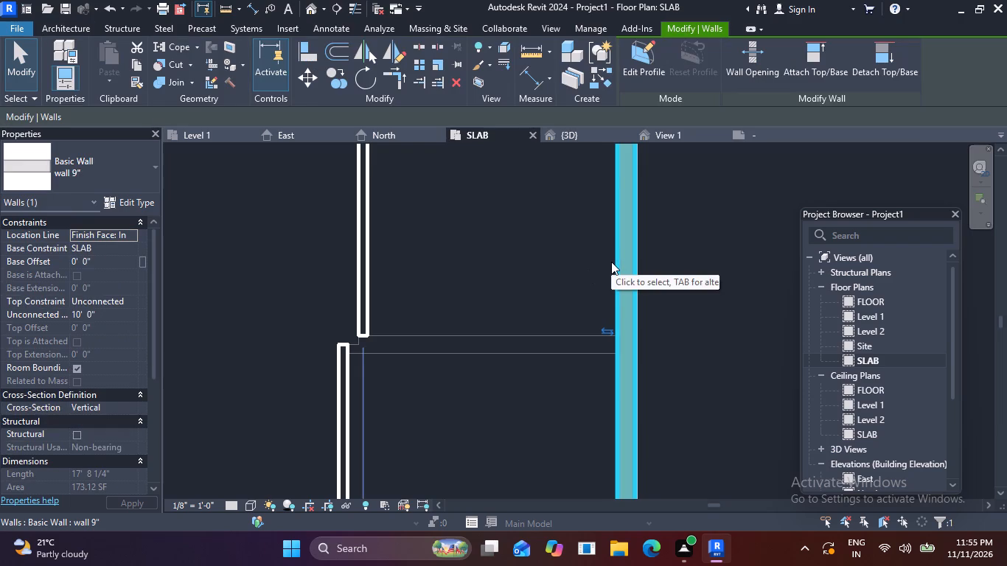
{"action": "type", "text": "CS"}
{"action": "left_click", "coordinate": [612, 333]}
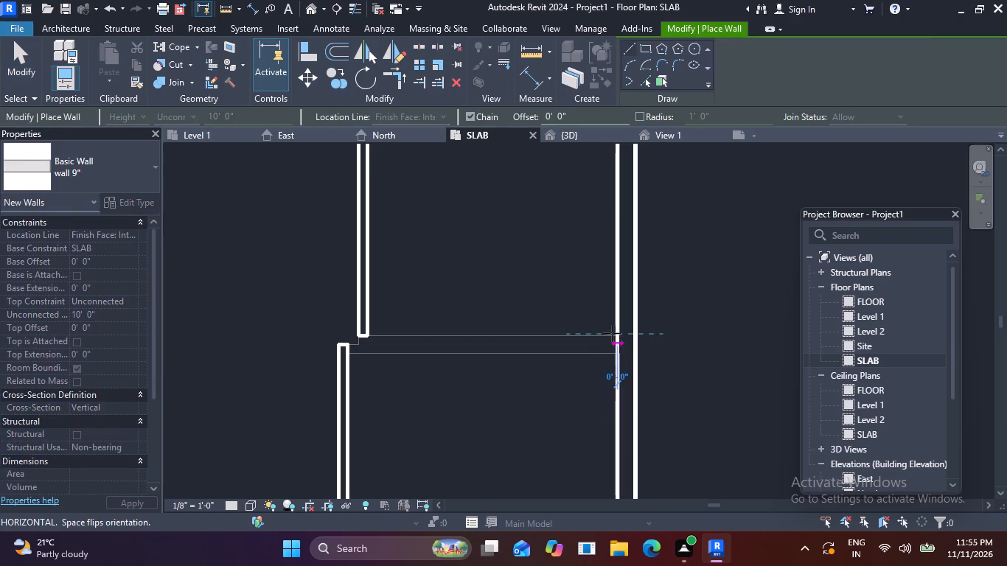
{"action": "left_click", "coordinate": [363, 335]}
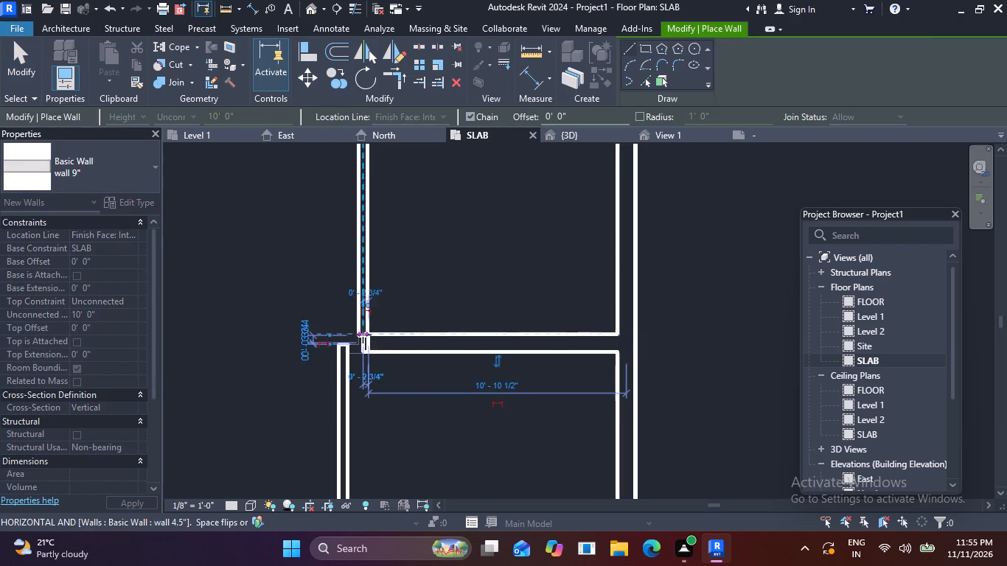
{"action": "scroll", "coordinate": [358, 335], "scroll_direction": "up", "scroll_amount": 4}
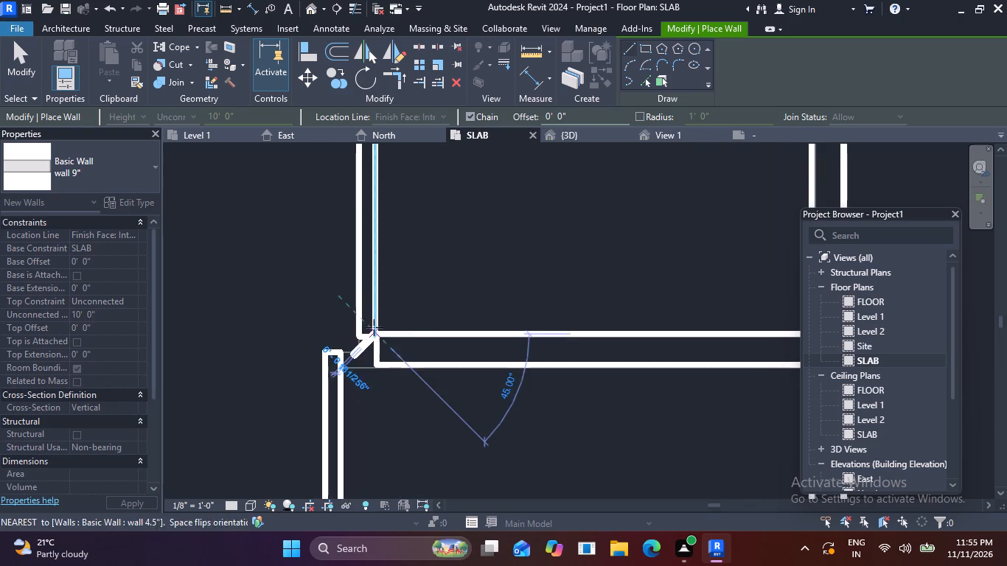
{"action": "left_click", "coordinate": [360, 338]}
{"action": "key", "text": "Escape"}
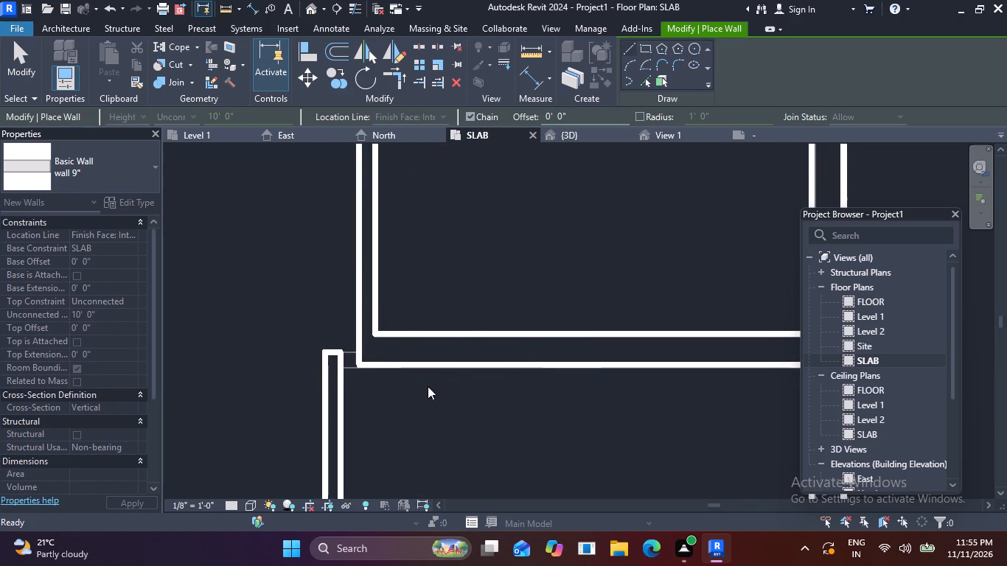
{"action": "scroll", "coordinate": [349, 359], "scroll_direction": "up", "scroll_amount": 3}
{"action": "key", "text": "Escape"}
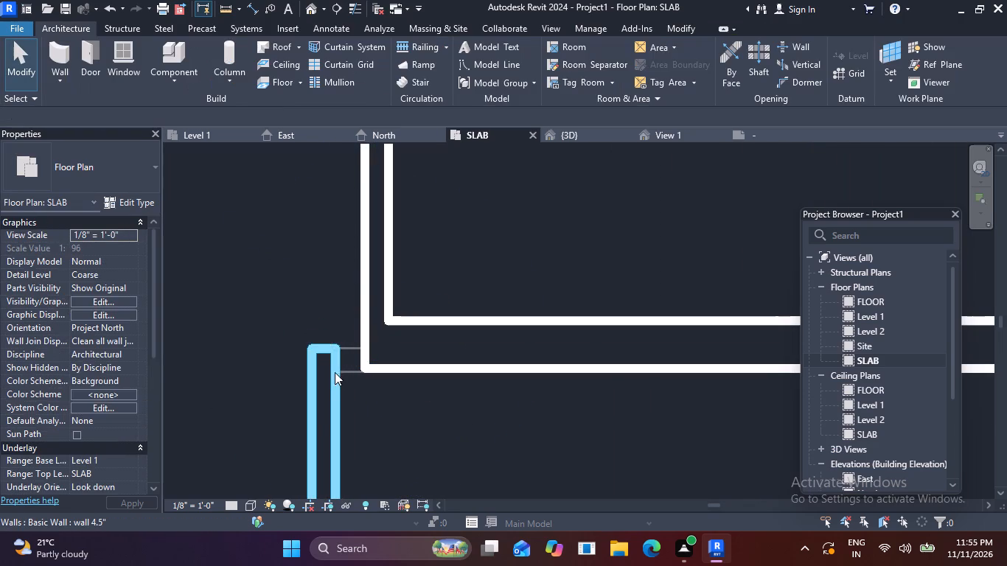
Close the small jog at that wall's west end with a wall 4.5" from the long interior wall's north end.
{"action": "left_click", "coordinate": [335, 380]}
{"action": "type", "text": "CS"}
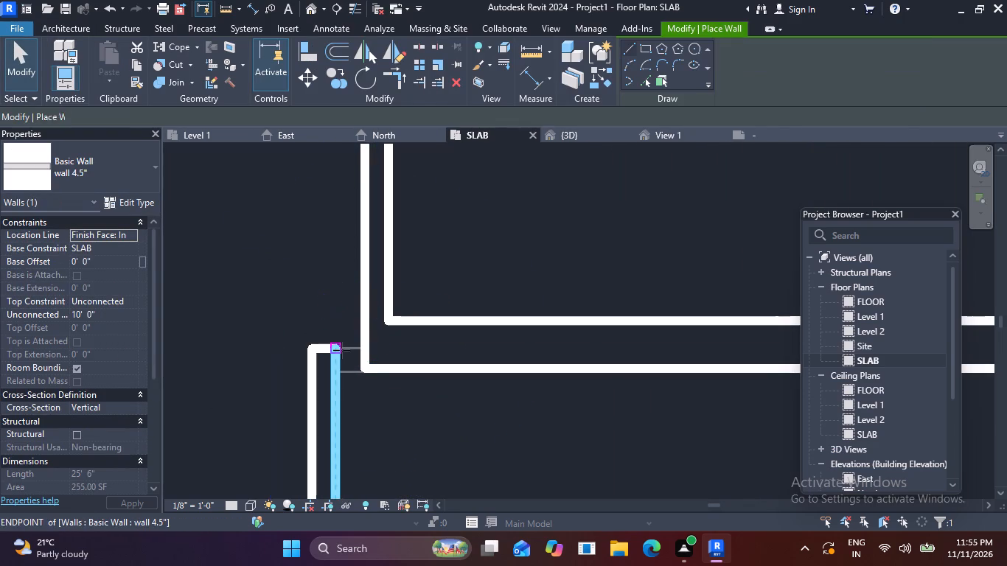
{"action": "left_click", "coordinate": [341, 350]}
{"action": "key", "text": "space"}
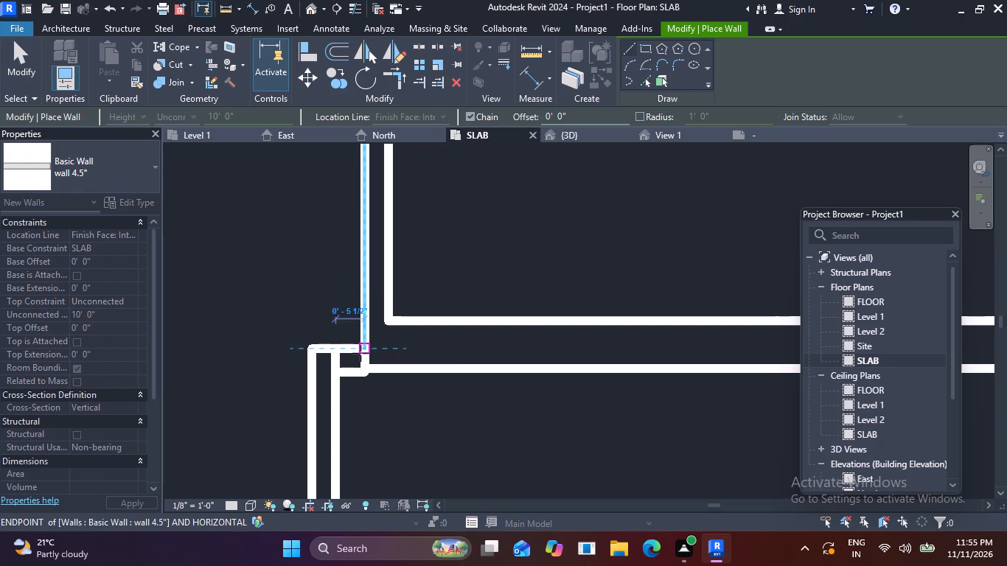
{"action": "left_click", "coordinate": [360, 353]}
{"action": "key", "text": "Escape"}
{"action": "scroll", "coordinate": [444, 382], "scroll_direction": "down", "scroll_amount": 3}
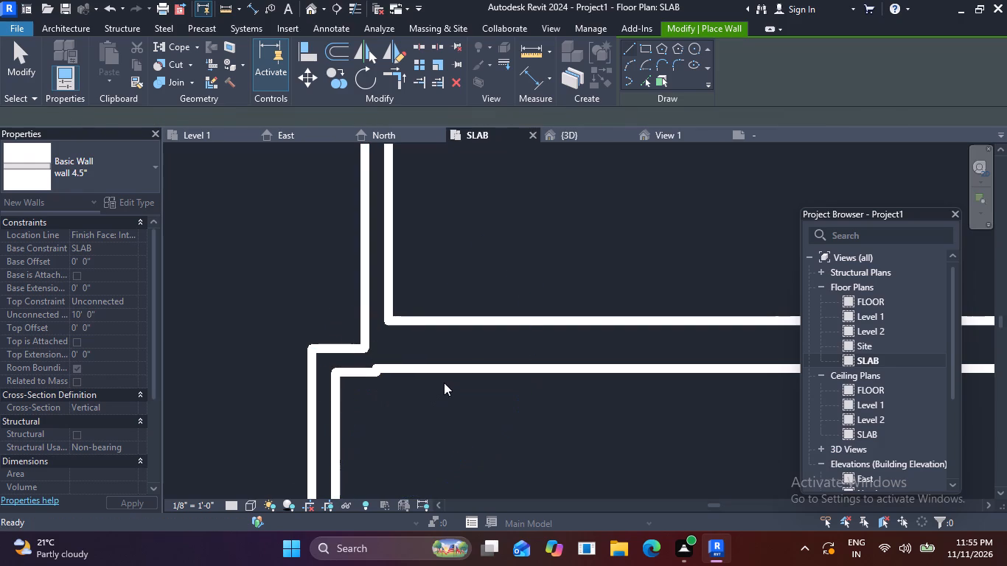
{"action": "scroll", "coordinate": [444, 382], "scroll_direction": "down", "scroll_amount": 9}
{"action": "middle_click_drag", "start_coordinate": [461, 422], "coordinate": [446, 290]}
{"action": "scroll", "coordinate": [443, 313], "scroll_direction": "down", "scroll_amount": 4}
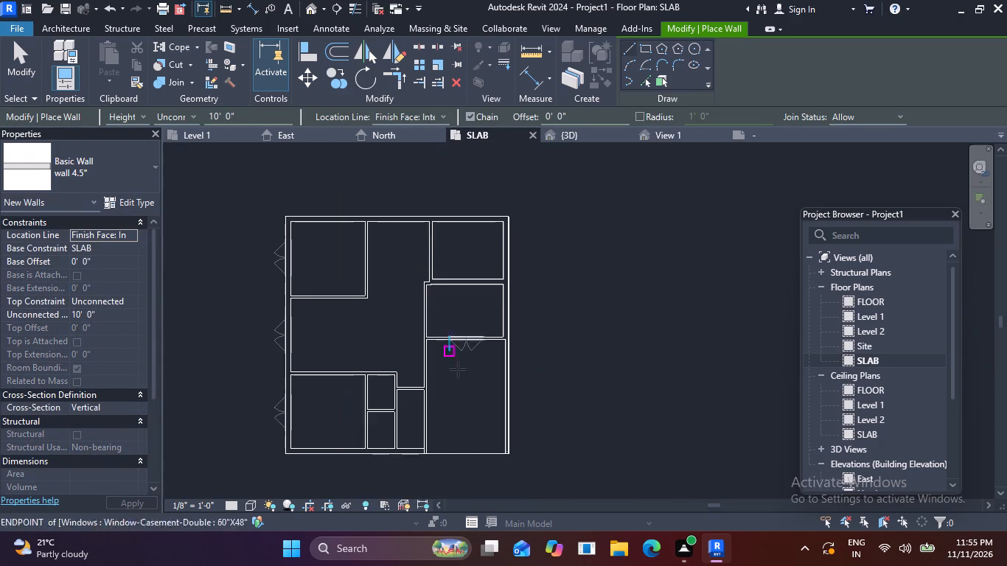
{"action": "middle_click_drag", "start_coordinate": [461, 378], "coordinate": [458, 329]}
{"action": "key", "text": "Escape"}
{"action": "key", "text": "Escape"}
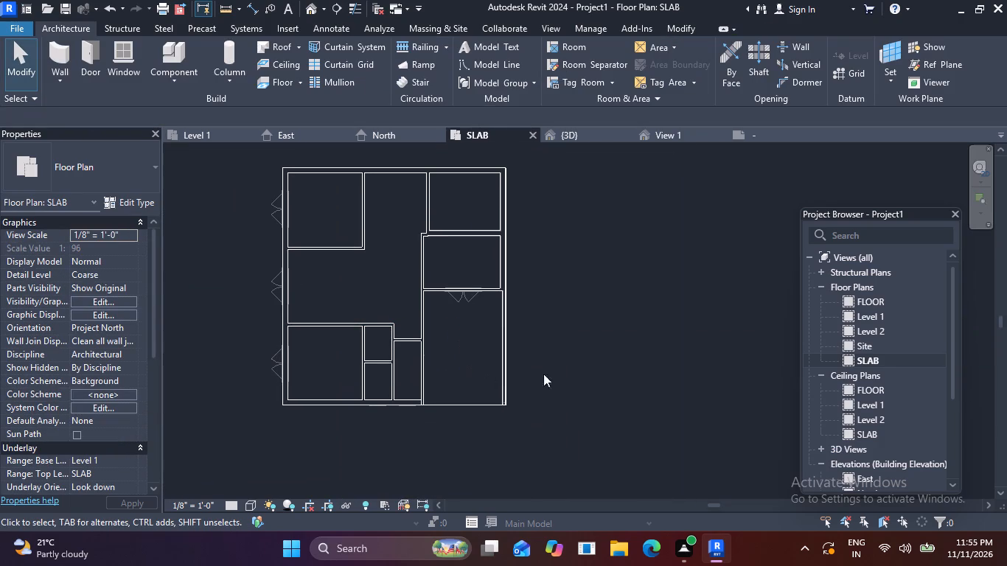
Examine the two-storey wall model in 3D and in the North and East elevations.
{"action": "left_click", "coordinate": [311, 7]}
{"action": "scroll", "coordinate": [466, 207], "scroll_direction": "down", "scroll_amount": 1}
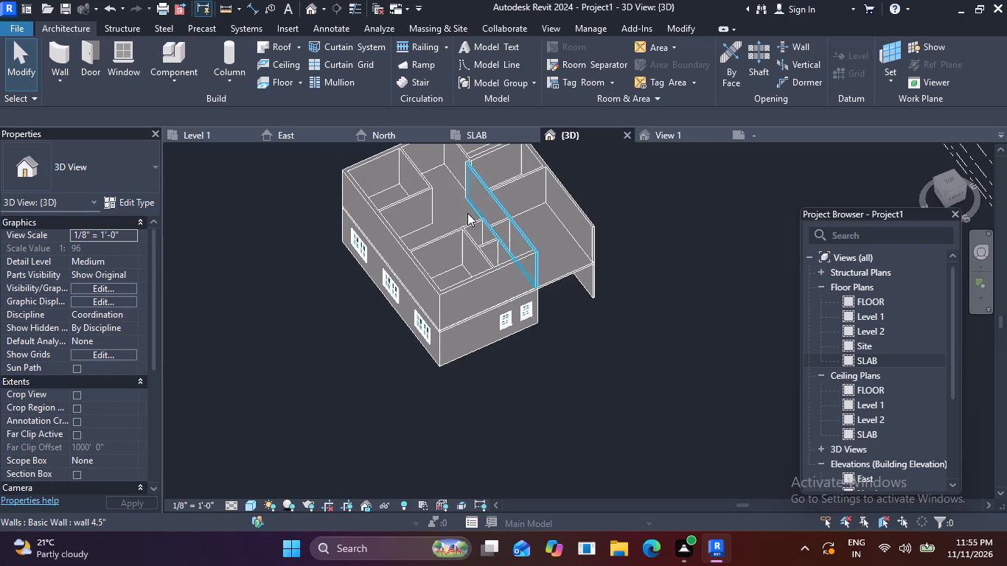
{"action": "middle_click_drag", "start_coordinate": [462, 276], "coordinate": [406, 290]}
{"action": "scroll", "coordinate": [409, 290], "scroll_direction": "down", "scroll_amount": 1}
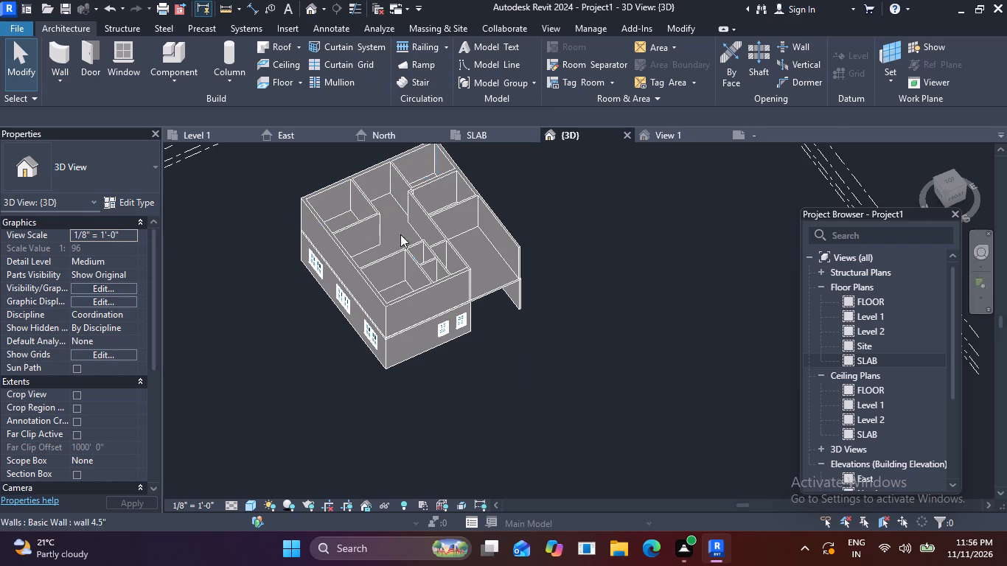
{"action": "left_click", "coordinate": [867, 403]}
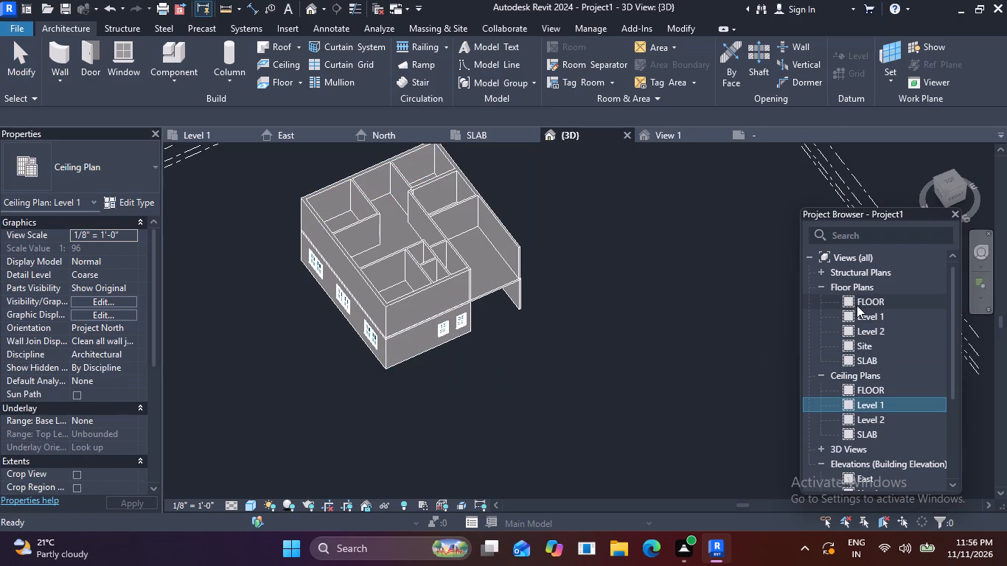
{"action": "scroll", "coordinate": [861, 410], "scroll_direction": "down", "scroll_amount": 1}
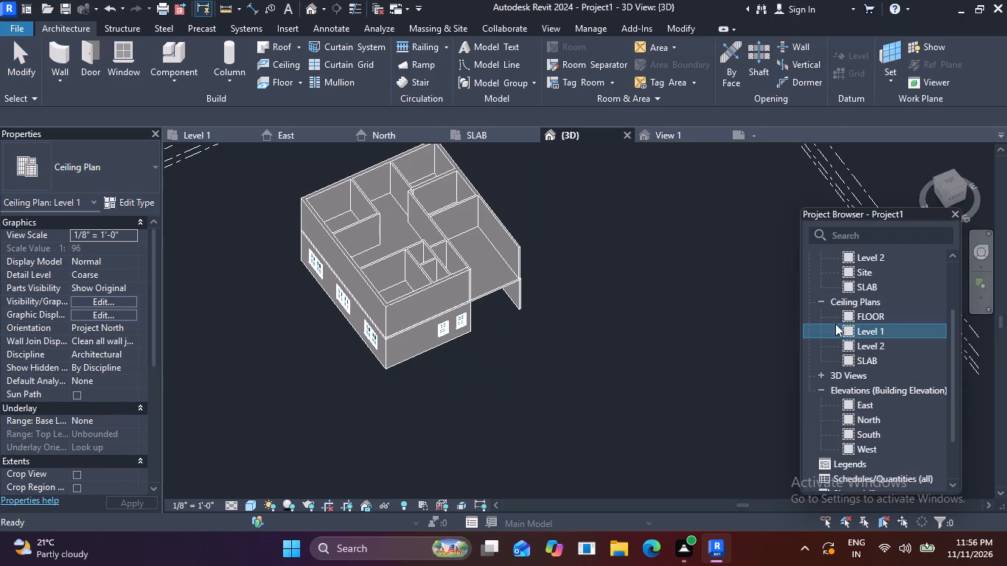
{"action": "left_click", "coordinate": [823, 300]}
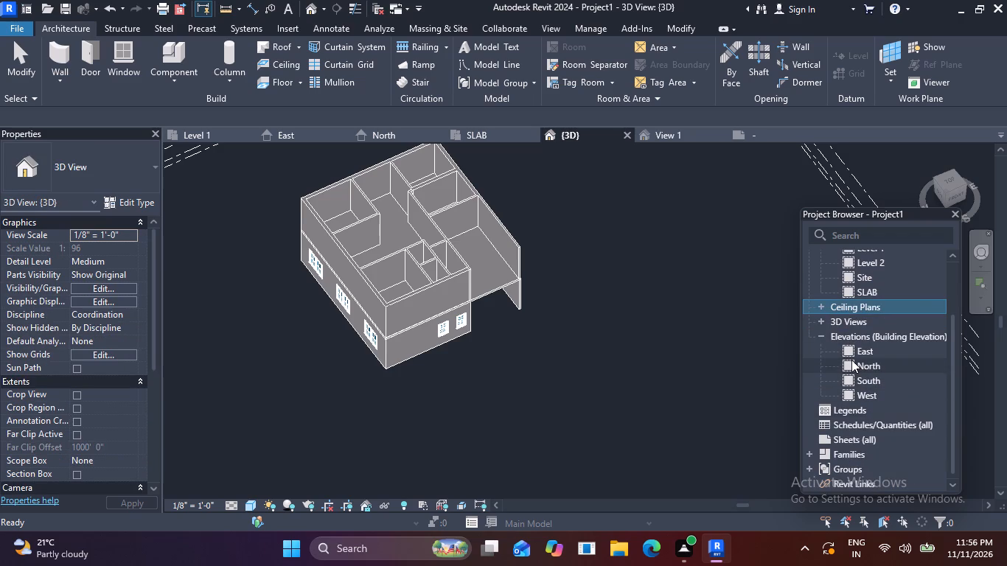
{"action": "left_click", "coordinate": [851, 360]}
{"action": "double_click", "coordinate": [851, 360]}
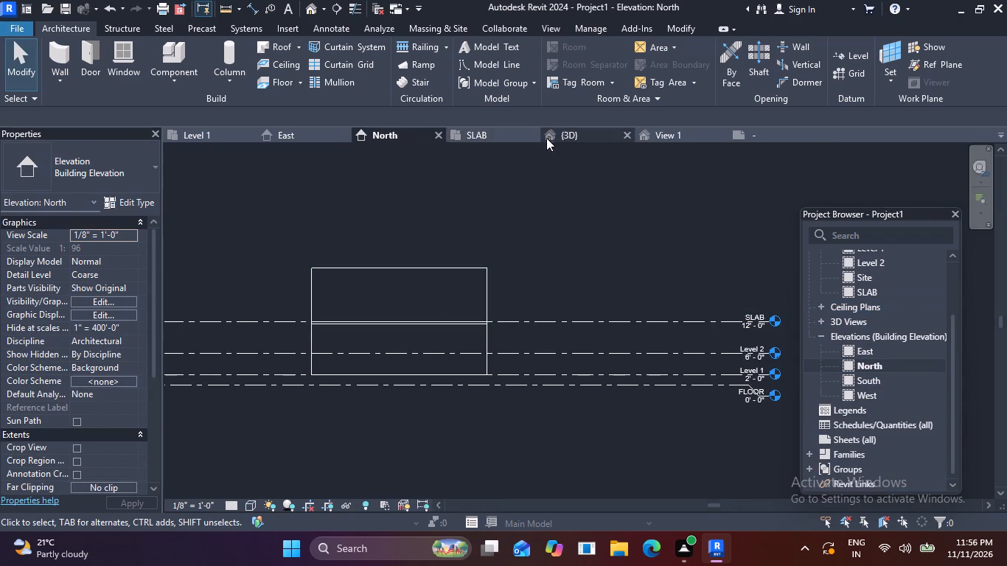
{"action": "left_click", "coordinate": [303, 134]}
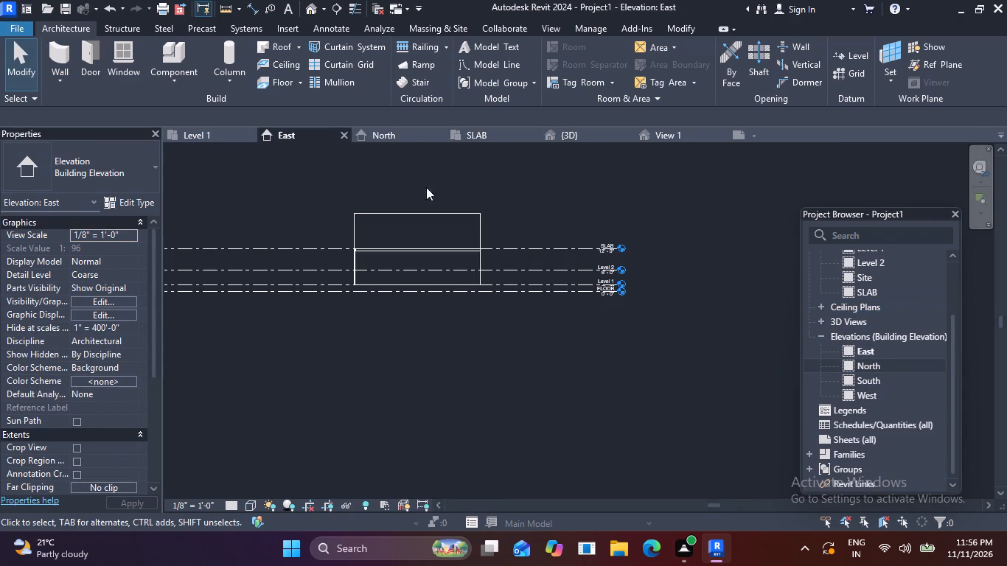
In the South elevation, delete the two 24" x 42" double-hung windows from the lower storey.
{"action": "double_click", "coordinate": [852, 383]}
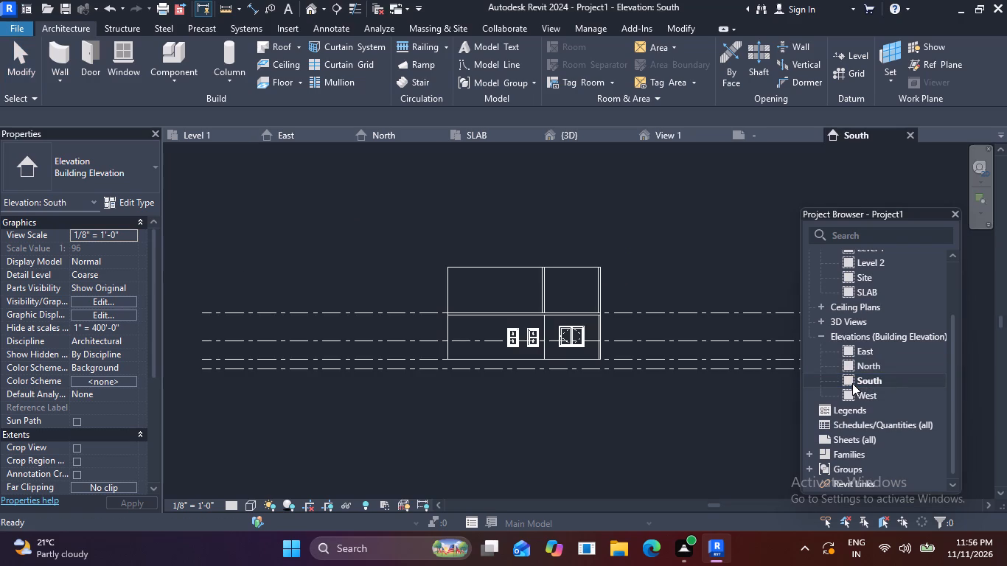
{"action": "scroll", "coordinate": [530, 354], "scroll_direction": "up", "scroll_amount": 10}
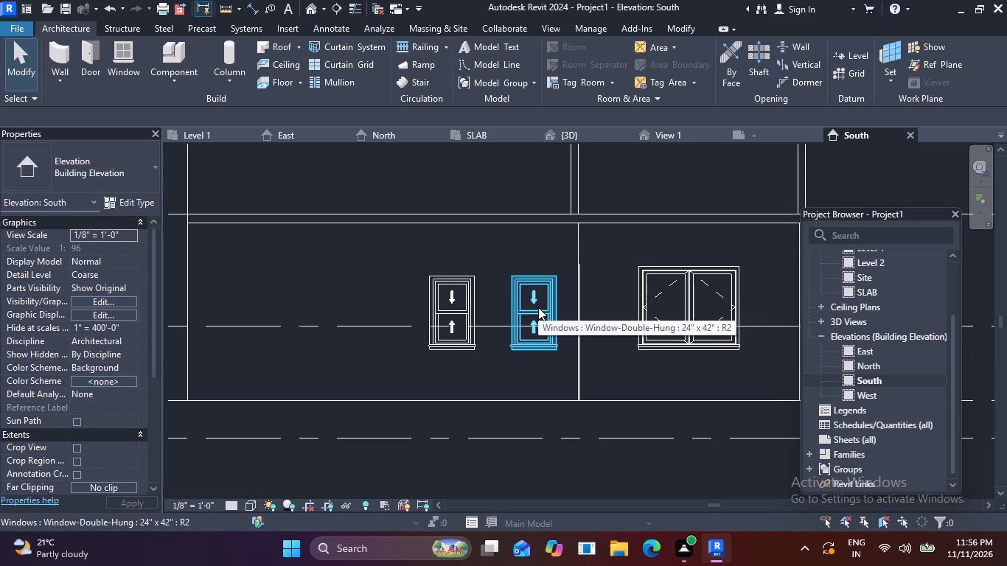
{"action": "left_click", "coordinate": [538, 307]}
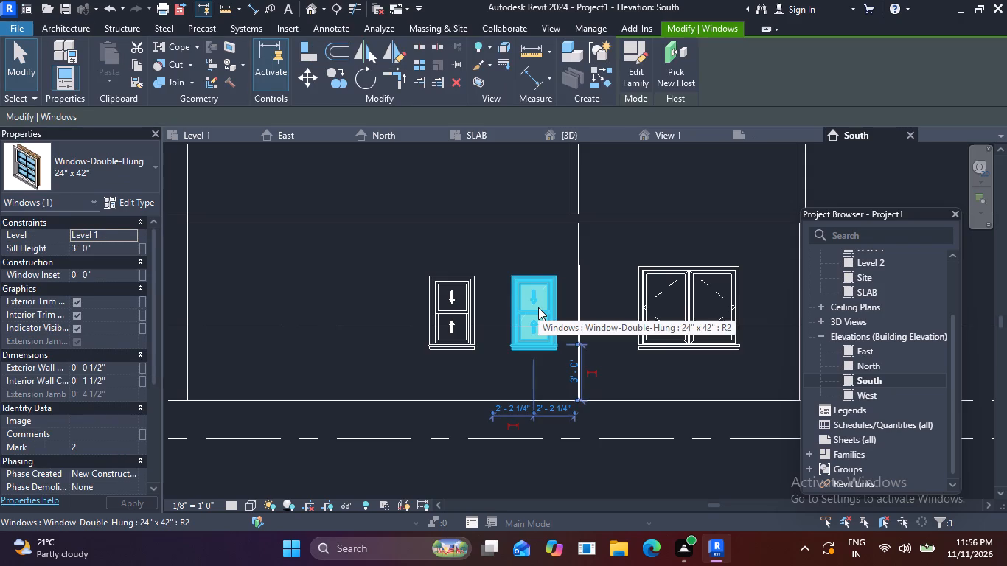
{"action": "key", "text": "Delete"}
{"action": "left_click", "coordinate": [456, 309]}
{"action": "key", "text": "Delete"}
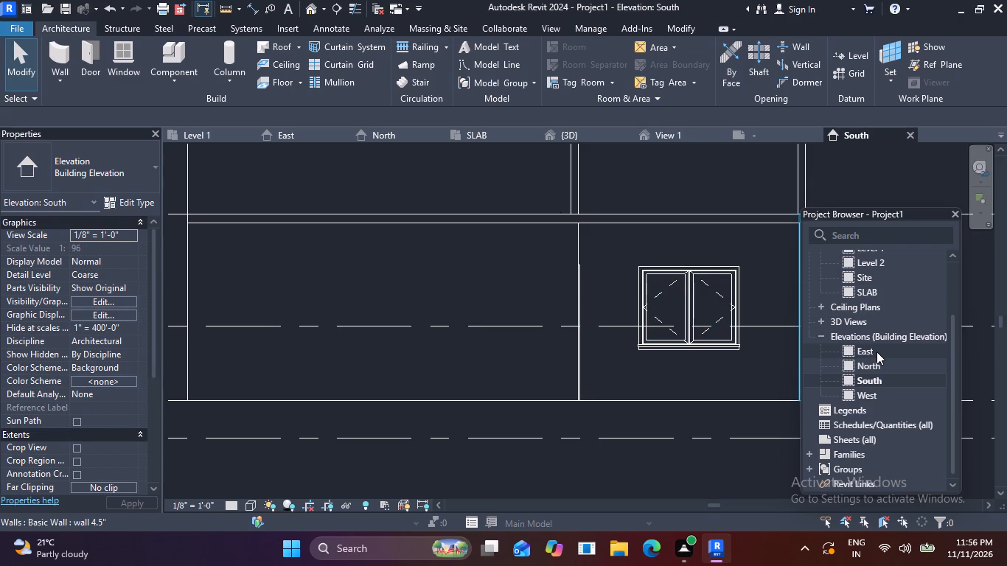
In the Level 1 floor plan, start a new window using the Window-Casement-Double 34" x 36" type.
{"action": "scroll", "coordinate": [873, 297], "scroll_direction": "up", "scroll_amount": 3}
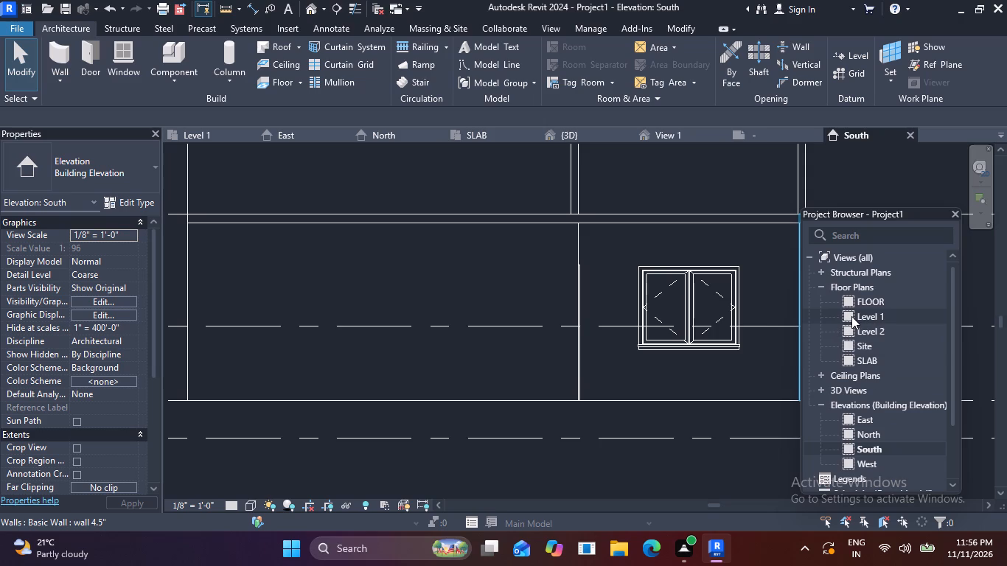
{"action": "double_click", "coordinate": [850, 315]}
{"action": "scroll", "coordinate": [460, 383], "scroll_direction": "up", "scroll_amount": 2}
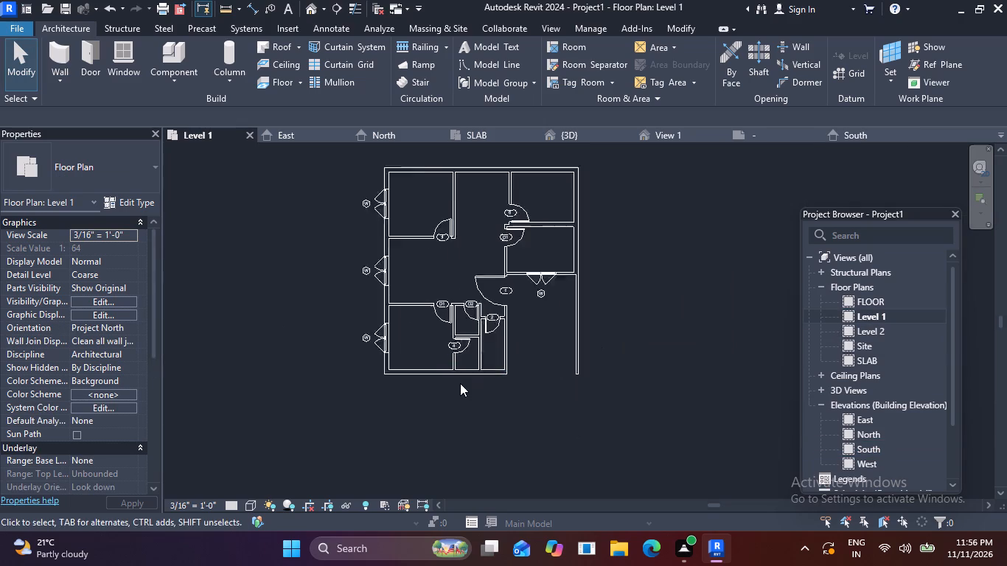
{"action": "scroll", "coordinate": [460, 383], "scroll_direction": "up", "scroll_amount": 6}
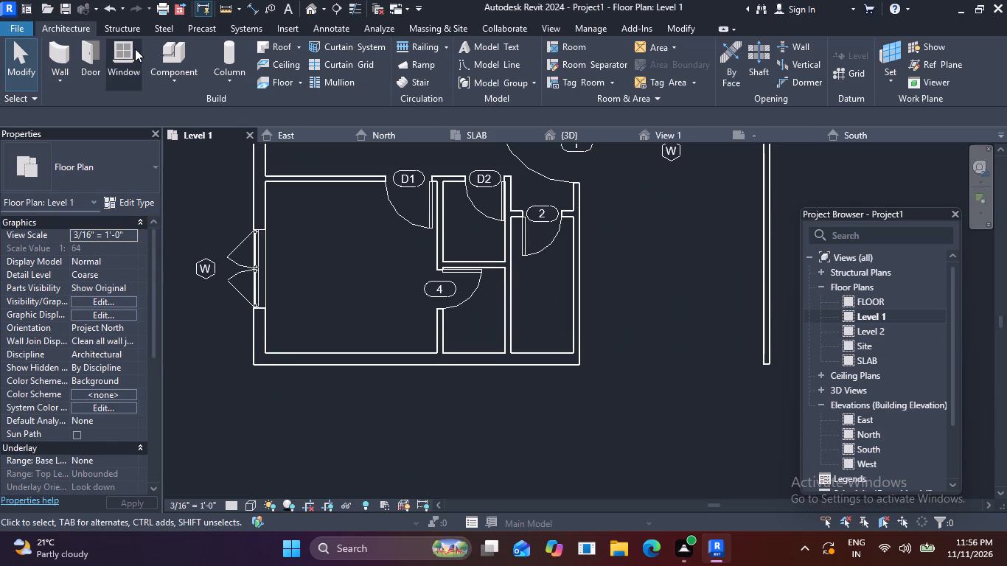
{"action": "left_click", "coordinate": [126, 55]}
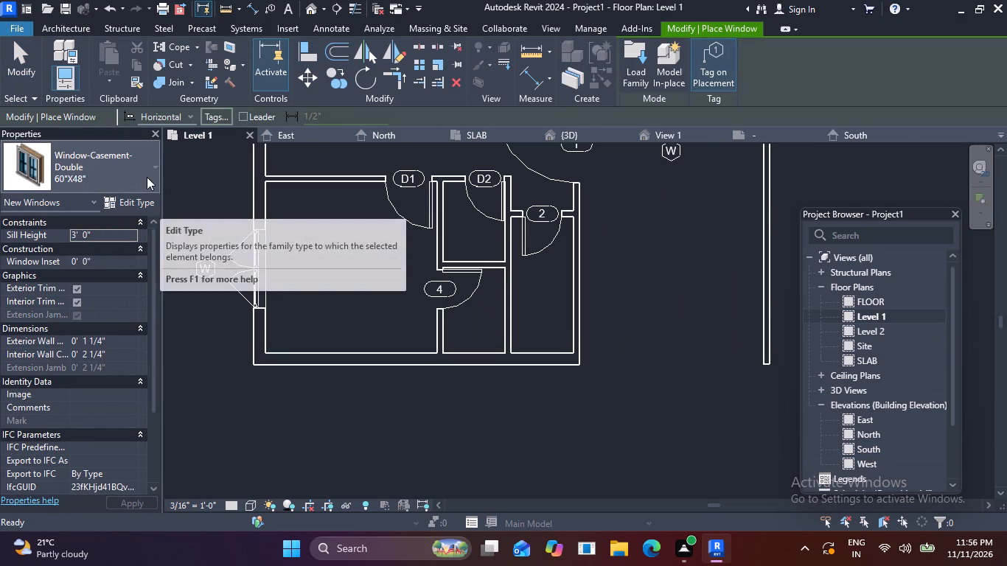
{"action": "left_click", "coordinate": [153, 167]}
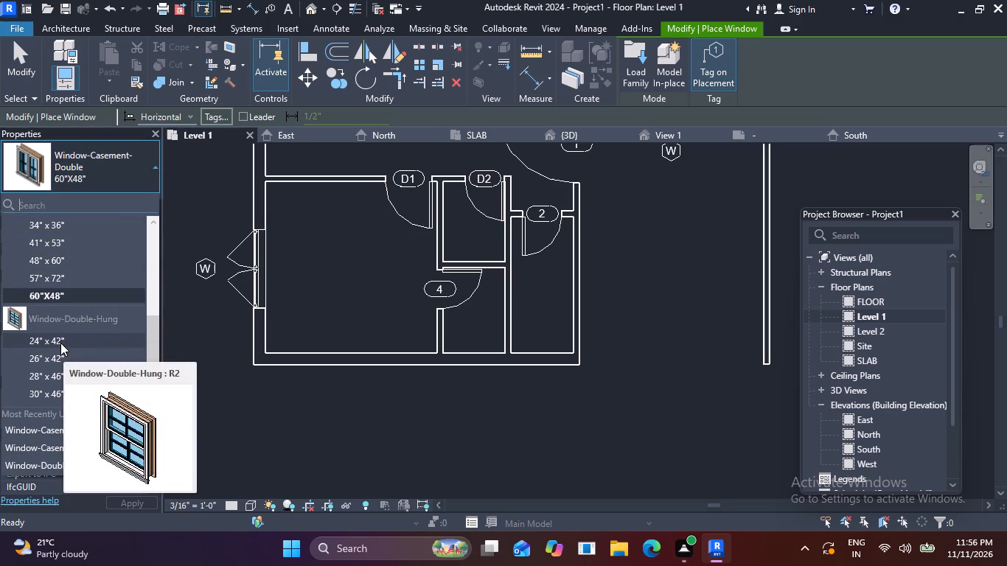
{"action": "scroll", "coordinate": [65, 286], "scroll_direction": "up", "scroll_amount": 3}
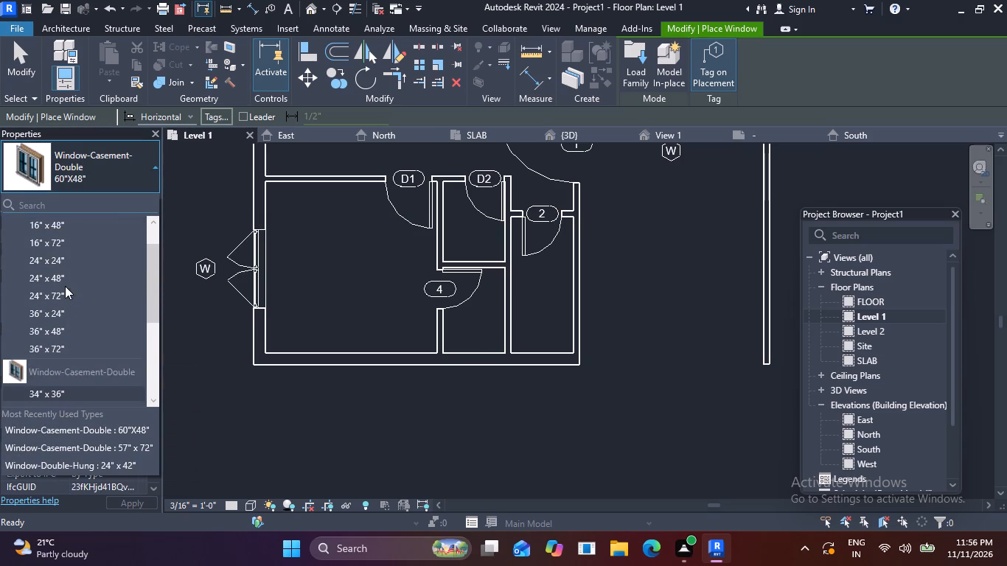
{"action": "scroll", "coordinate": [65, 286], "scroll_direction": "down", "scroll_amount": 2}
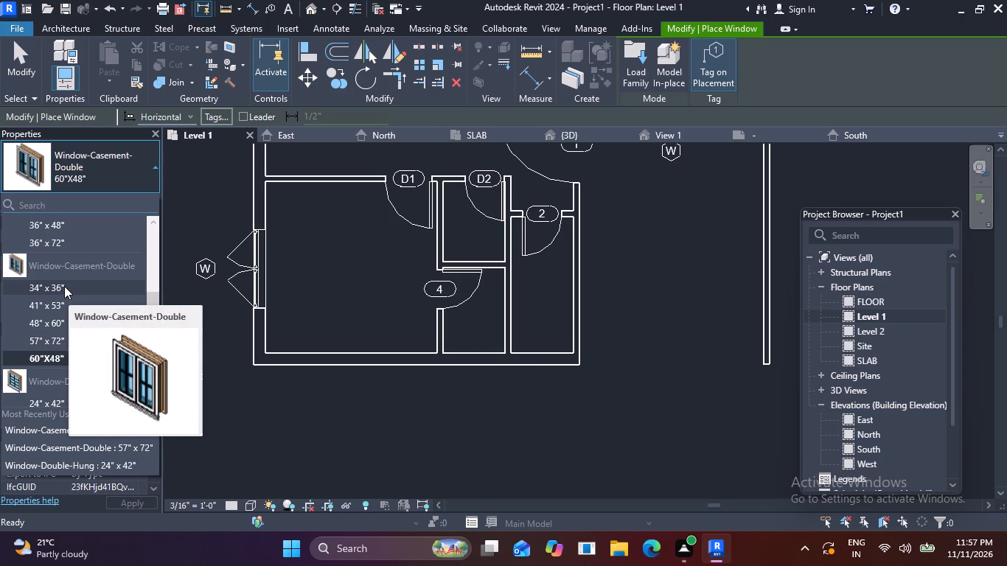
{"action": "scroll", "coordinate": [64, 286], "scroll_direction": "up", "scroll_amount": 5}
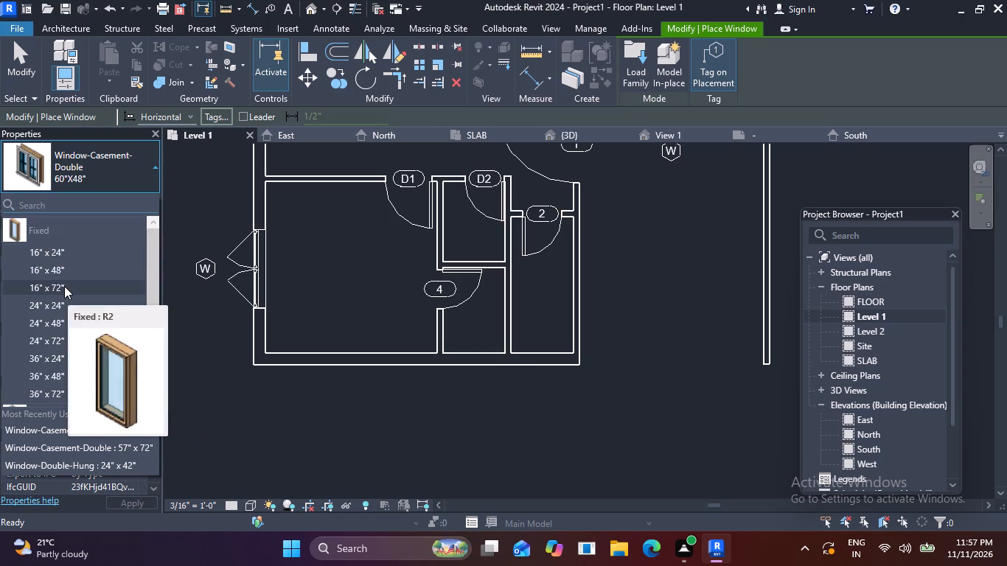
{"action": "scroll", "coordinate": [64, 286], "scroll_direction": "down", "scroll_amount": 6}
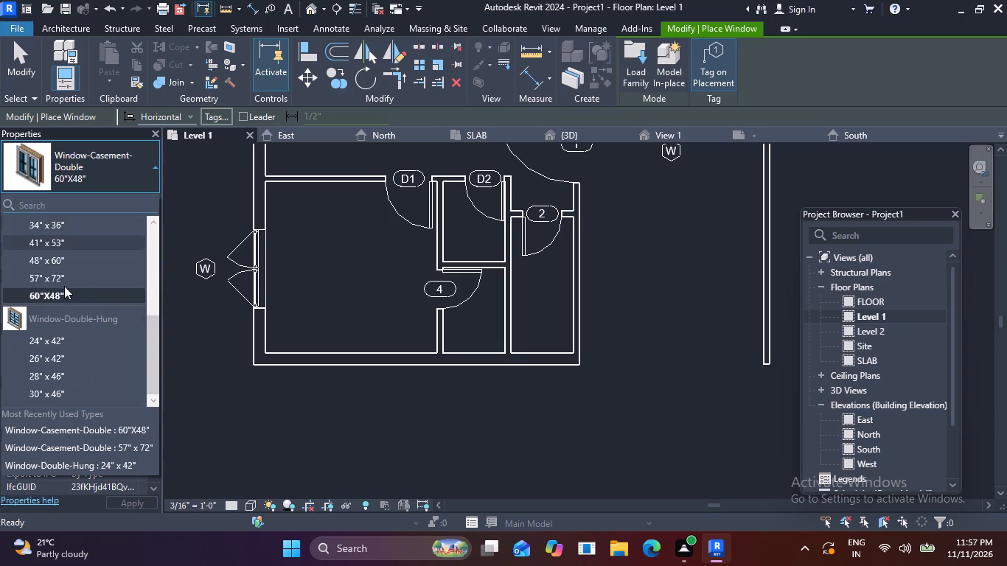
{"action": "scroll", "coordinate": [64, 286], "scroll_direction": "up", "scroll_amount": 1}
{"action": "left_click", "coordinate": [64, 286]}
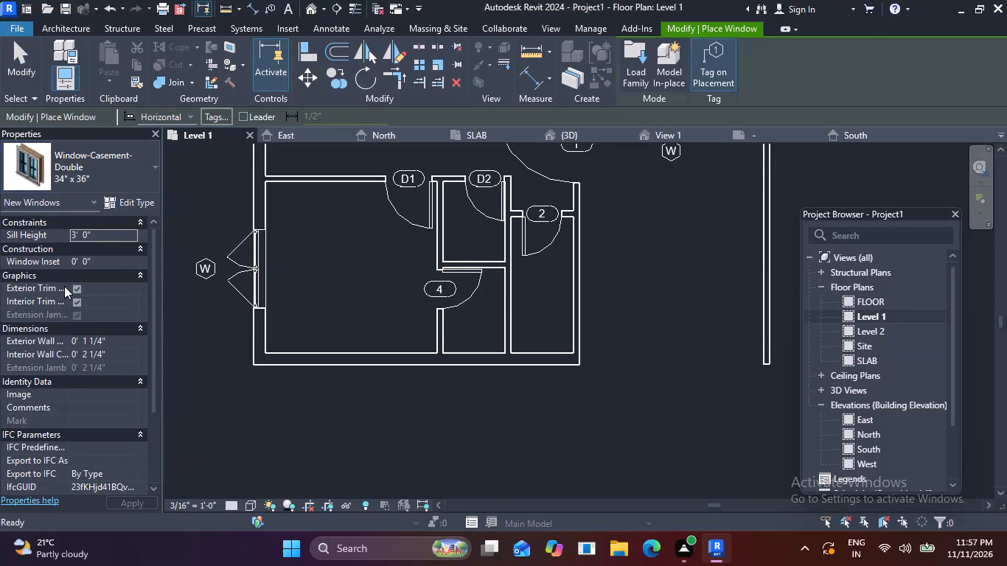
Duplicate the 34" x 36" double casement window type under the name 24"X1'.
{"action": "left_click", "coordinate": [150, 200]}
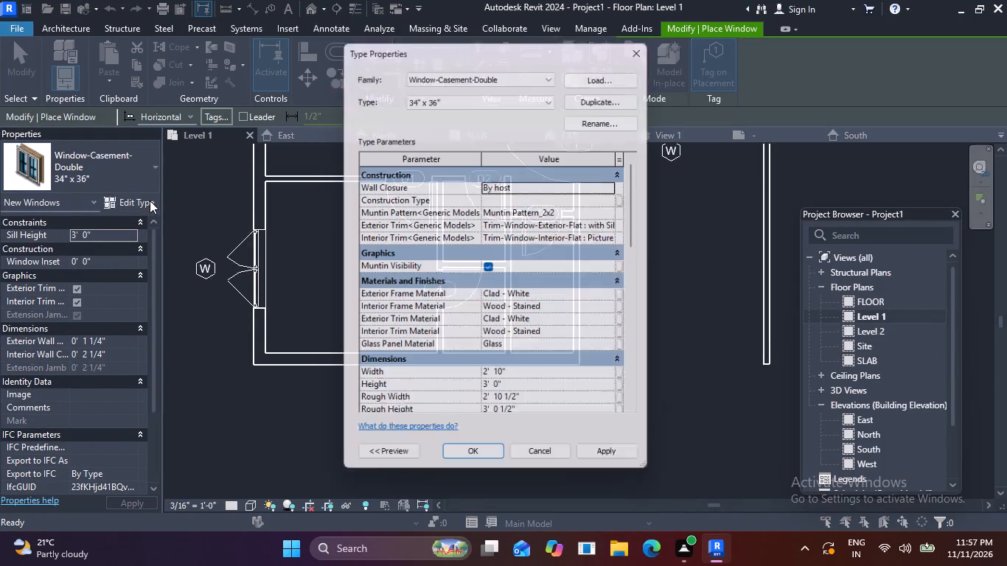
{"action": "left_click", "coordinate": [602, 94]}
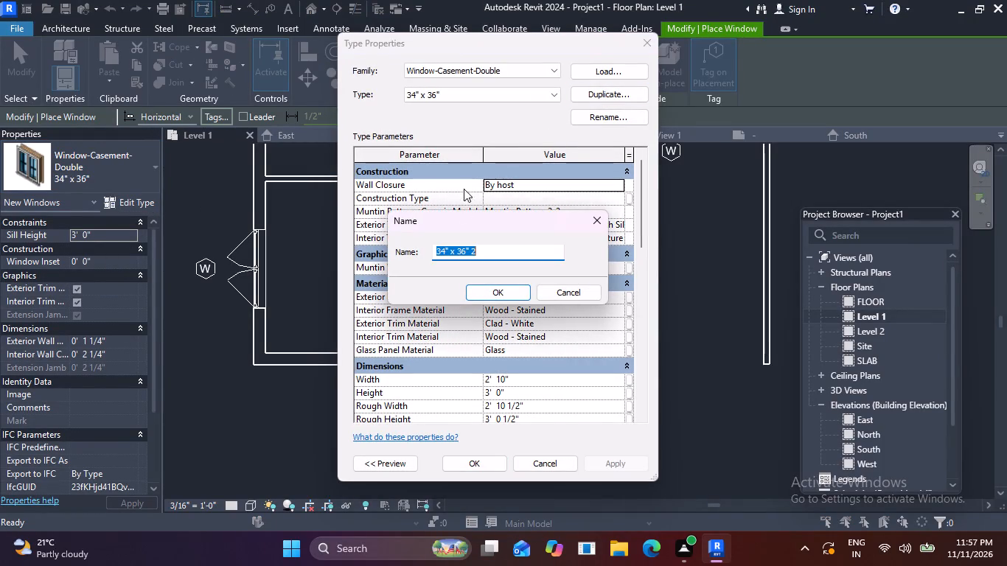
{"action": "key", "text": "BackSpace"}
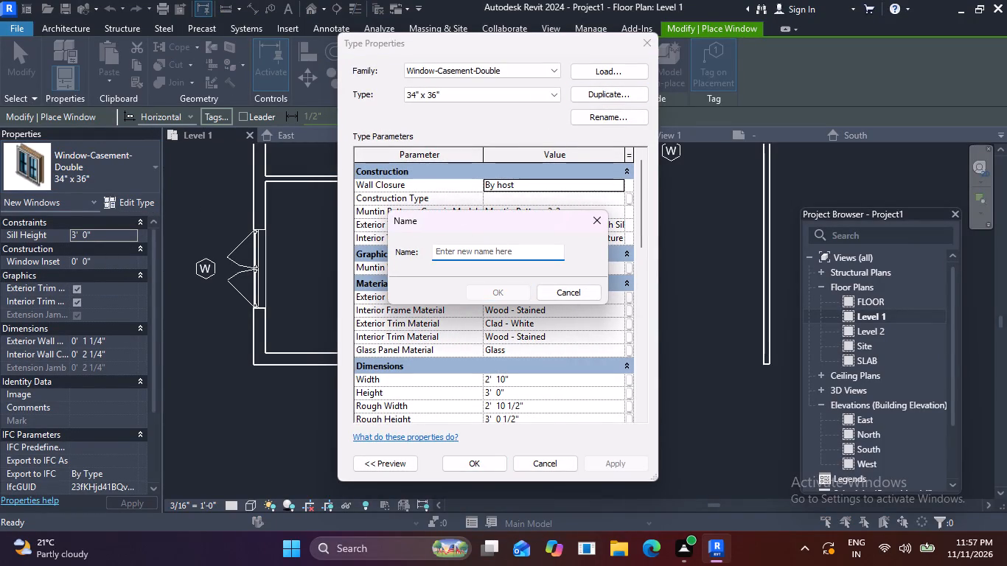
{"action": "key", "text": "2"}
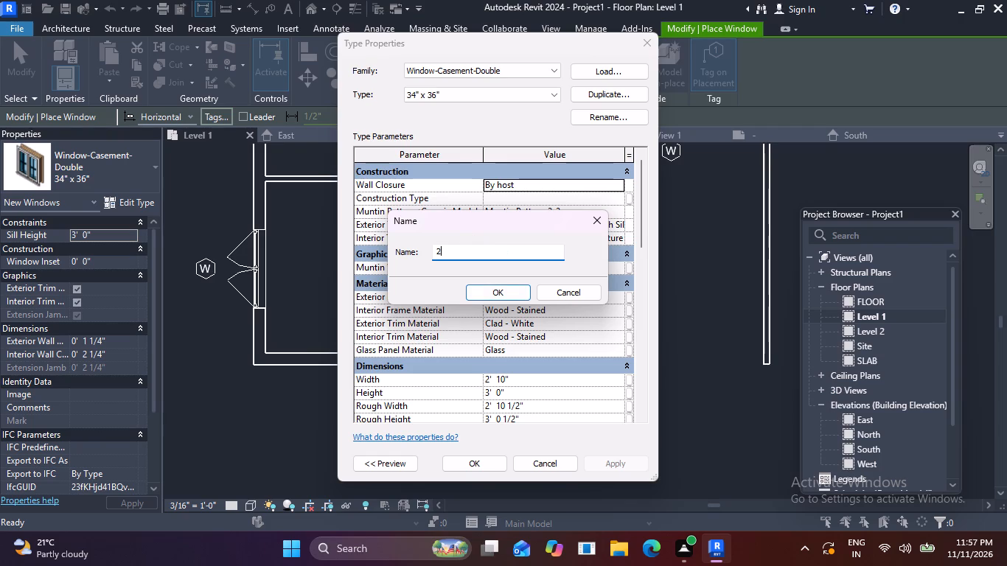
{"action": "key", "text": "4"}
{"action": "key", "text": "shift+quotedbl"}
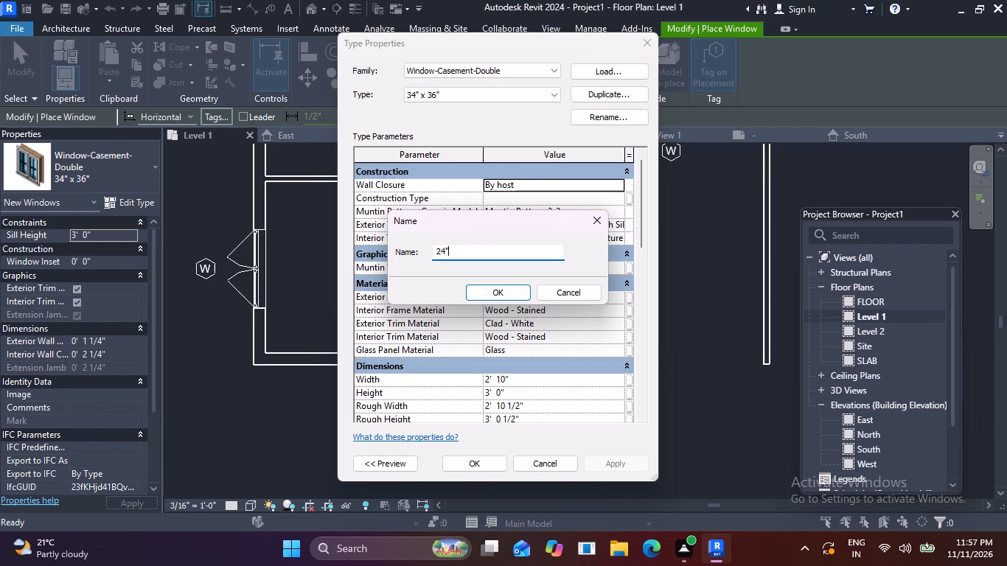
{"action": "key", "text": "x"}
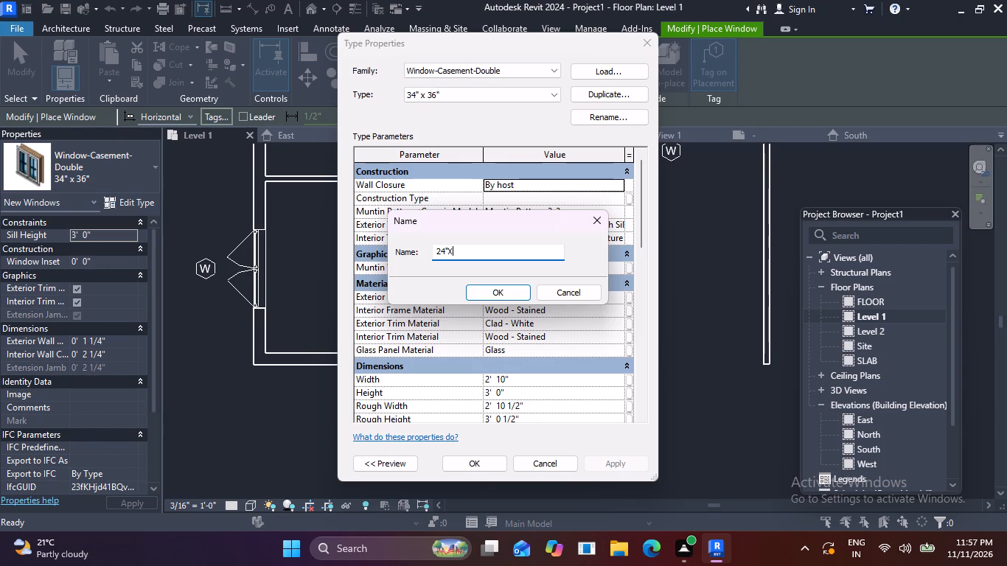
{"action": "key", "text": "1"}
{"action": "key", "text": "apostrophe"}
{"action": "key", "text": "Return"}
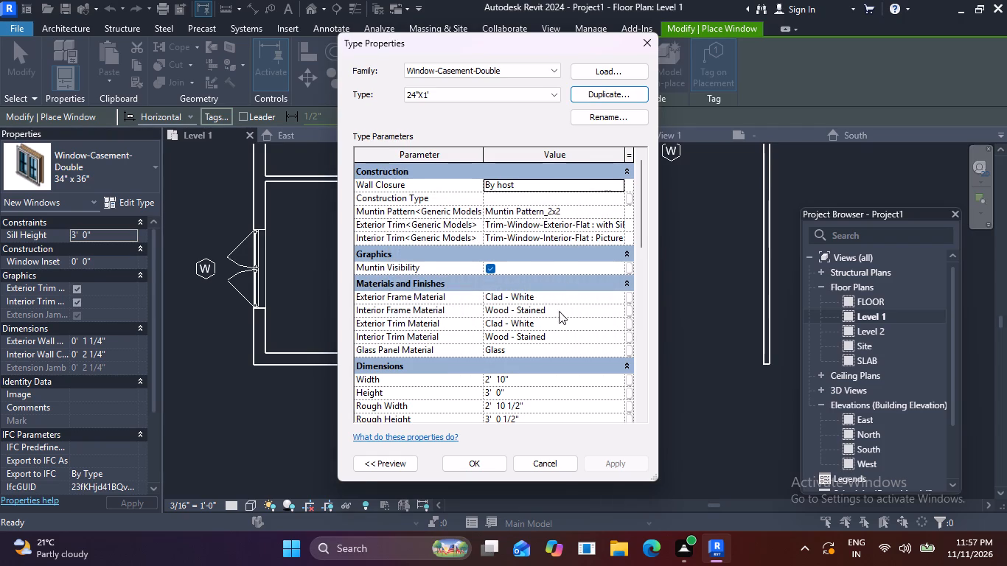
Set the 24"X1' window type's width to 2' and its height to 1'.
{"action": "left_click", "coordinate": [518, 380]}
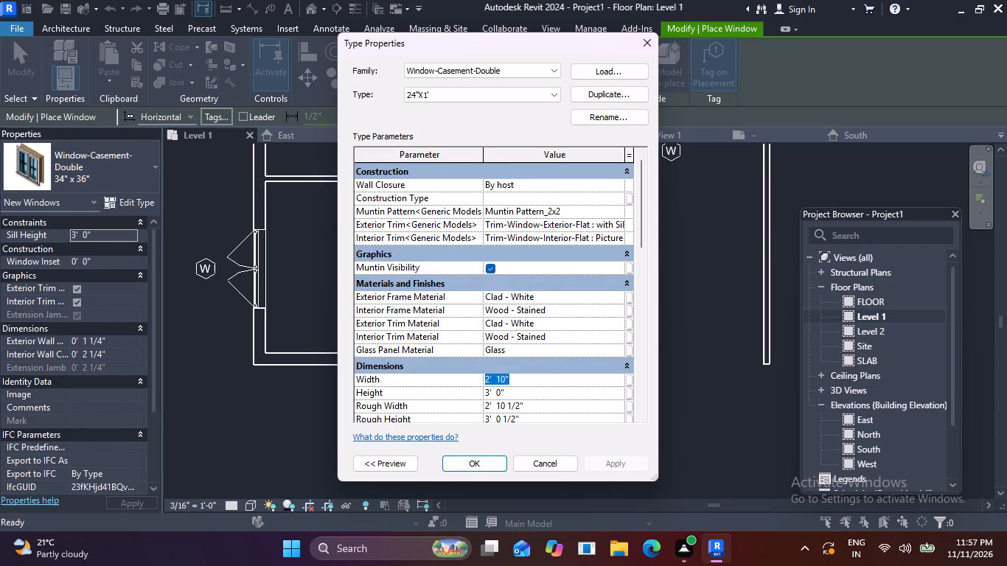
{"action": "key", "text": "BackSpace"}
{"action": "key", "text": "2"}
{"action": "key", "text": "apostrophe"}
{"action": "key", "text": "Return"}
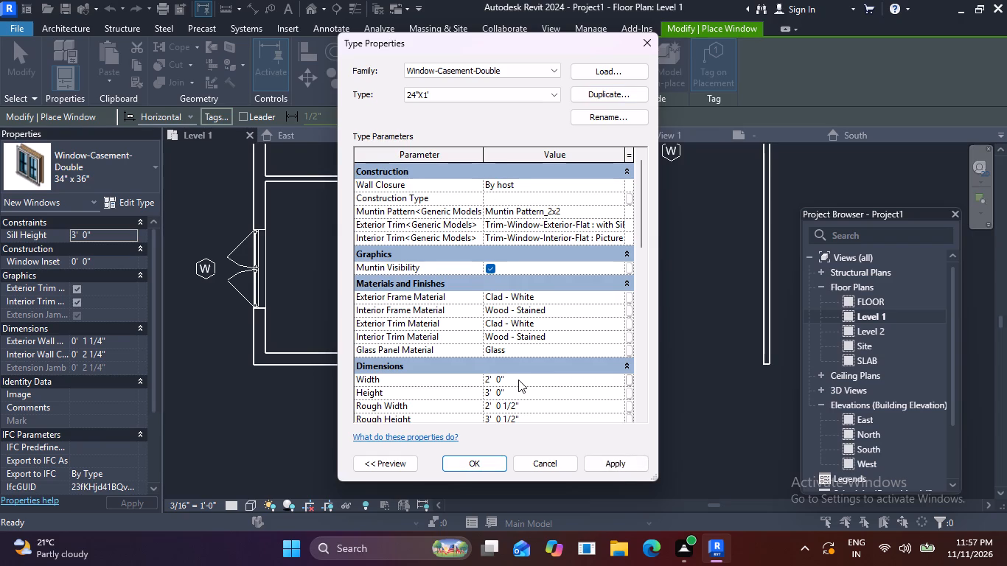
{"action": "left_click", "coordinate": [512, 392]}
{"action": "key", "text": "BackSpace"}
{"action": "type", "text": "1'"}
{"action": "key", "text": "Return"}
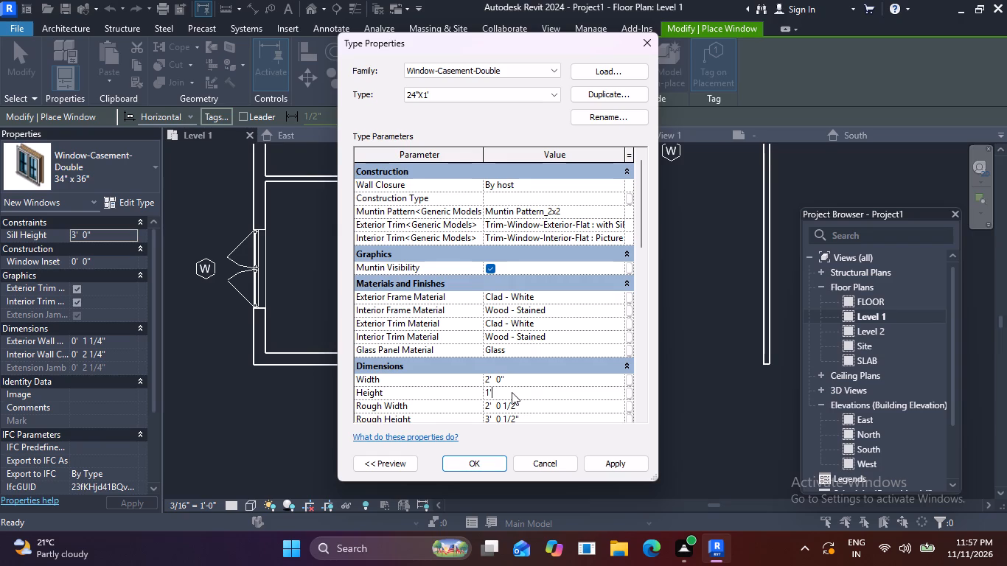
{"action": "left_click", "coordinate": [484, 467]}
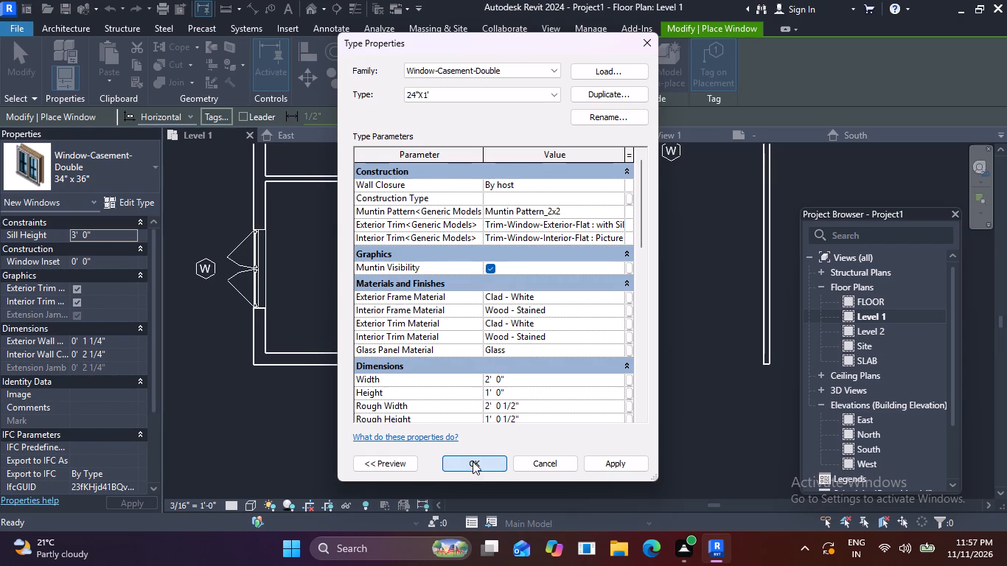
Place two tagged 24"X1' casement windows in the south outer wall, one centred in each of the two small southern rooms.
{"action": "scroll", "coordinate": [479, 371], "scroll_direction": "up", "scroll_amount": 2}
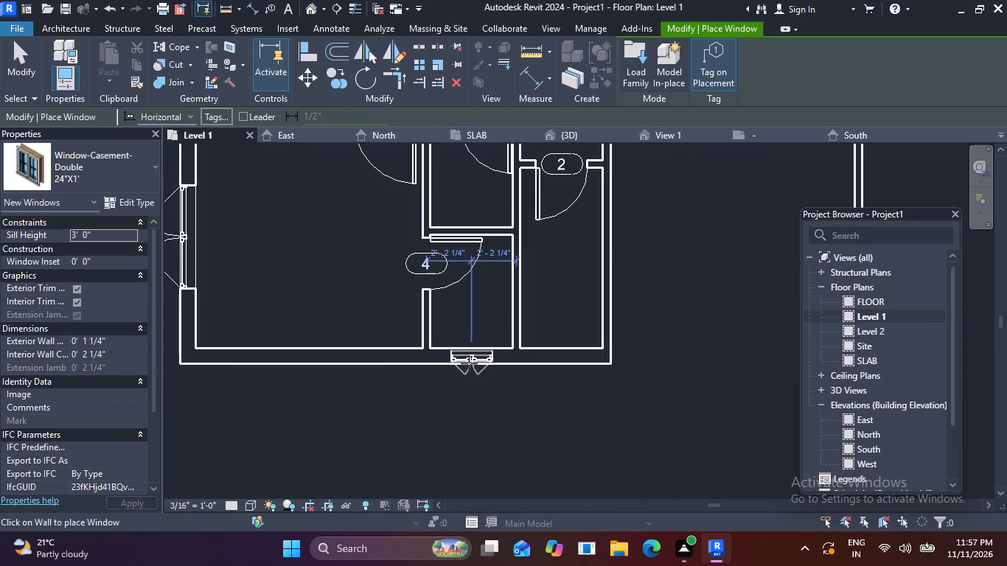
{"action": "left_click", "coordinate": [468, 363]}
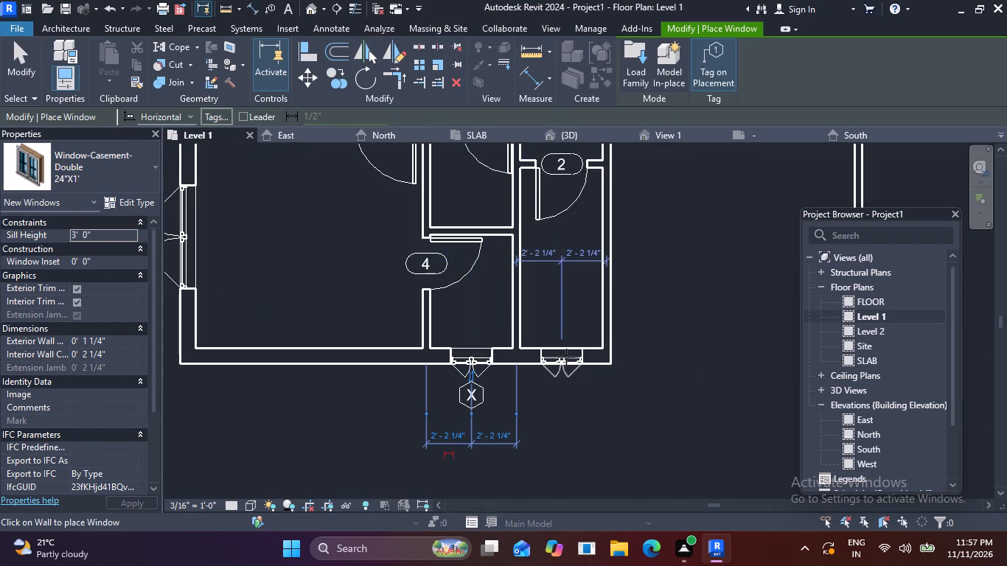
{"action": "left_click", "coordinate": [566, 357]}
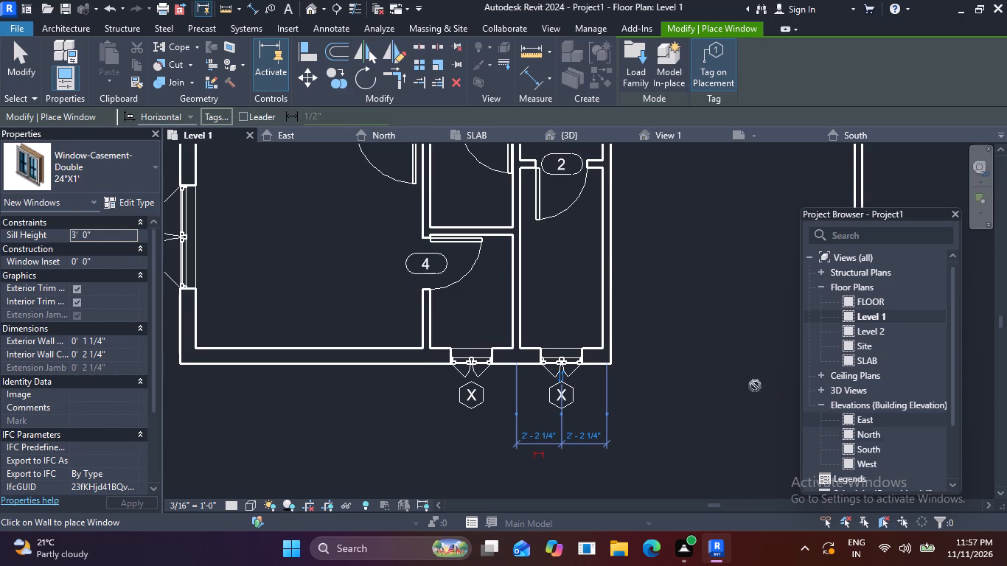
{"action": "key", "text": "Escape"}
{"action": "key", "text": "Escape"}
Change the type mark in the two new south windows' tags to V, accepting the type parameter change.
{"action": "scroll", "coordinate": [658, 377], "scroll_direction": "down", "scroll_amount": 4}
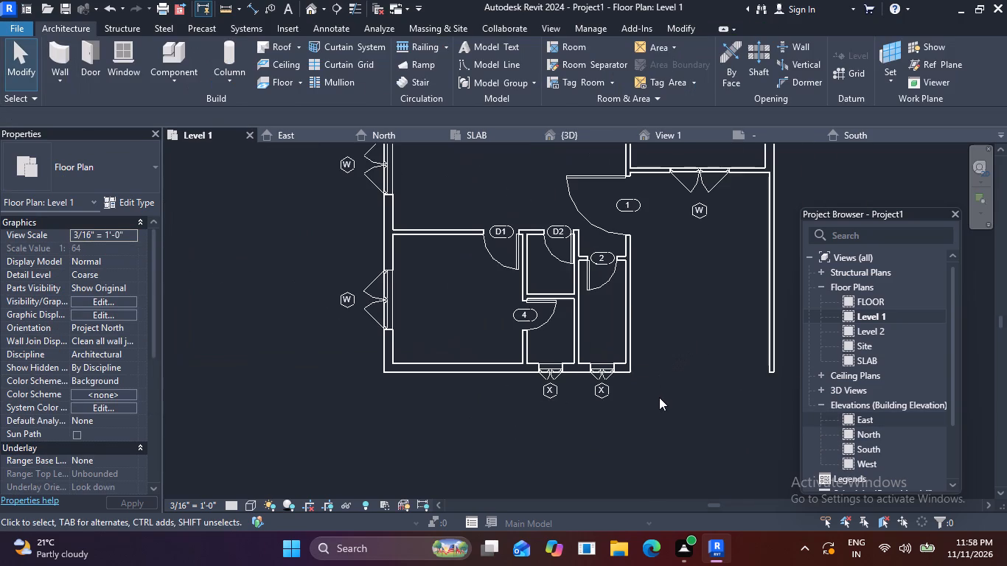
{"action": "scroll", "coordinate": [606, 393], "scroll_direction": "up", "scroll_amount": 5}
{"action": "left_click", "coordinate": [596, 387]}
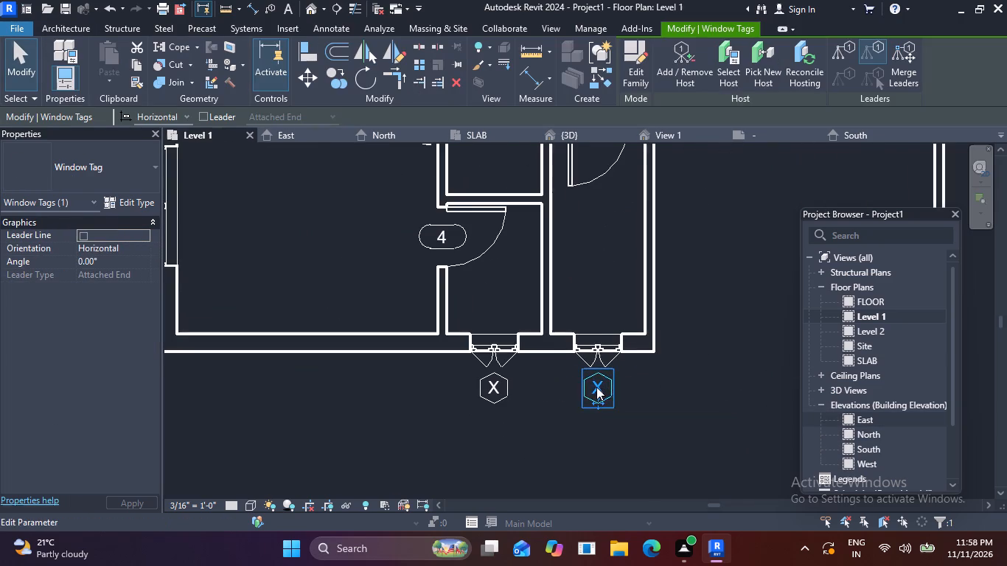
{"action": "left_click", "coordinate": [596, 387]}
{"action": "key", "text": "BackSpace"}
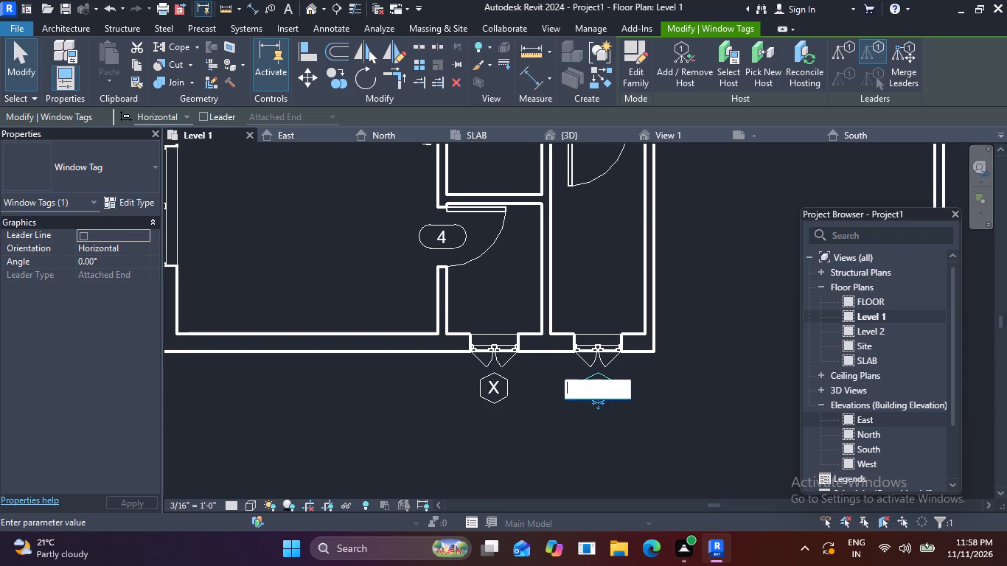
{"action": "key", "text": "v"}
{"action": "left_click", "coordinate": [704, 306]}
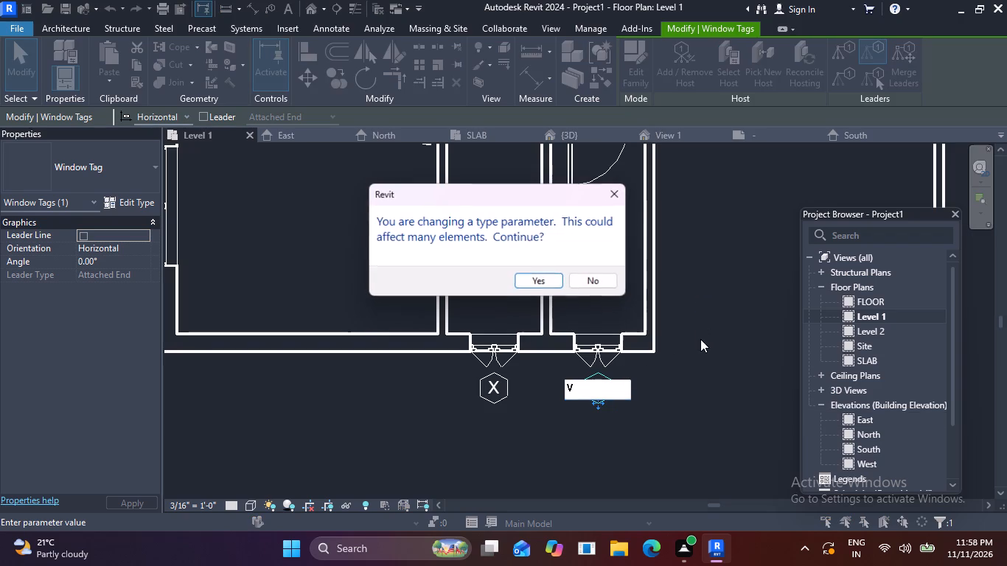
{"action": "left_click", "coordinate": [534, 283]}
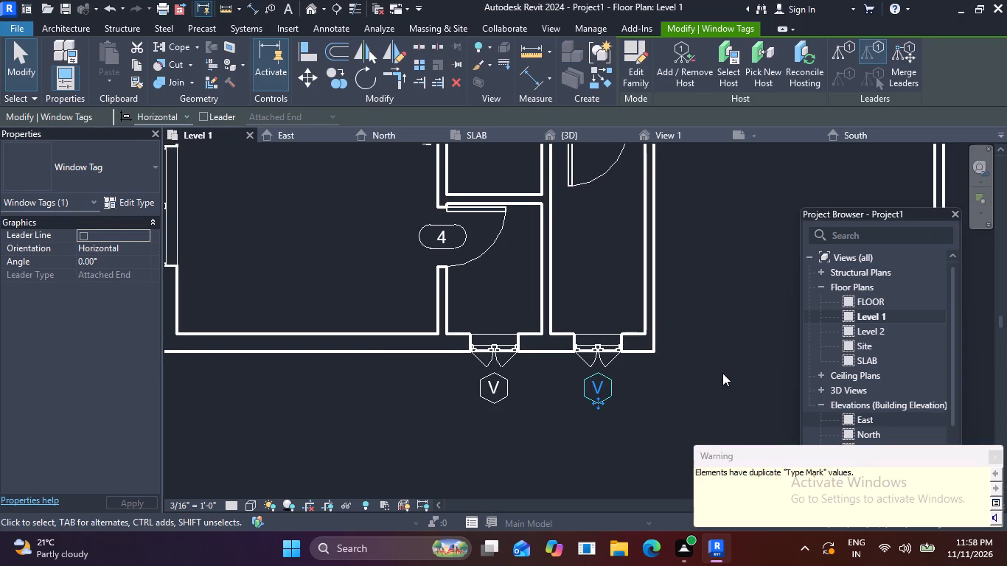
{"action": "key", "text": "Escape"}
In the South elevation, raise the two small Level 1 24"X1' windows together to a sill height of 7' 8".
{"action": "scroll", "coordinate": [687, 373], "scroll_direction": "down", "scroll_amount": 4}
{"action": "middle_click_drag", "start_coordinate": [691, 373], "coordinate": [630, 292]}
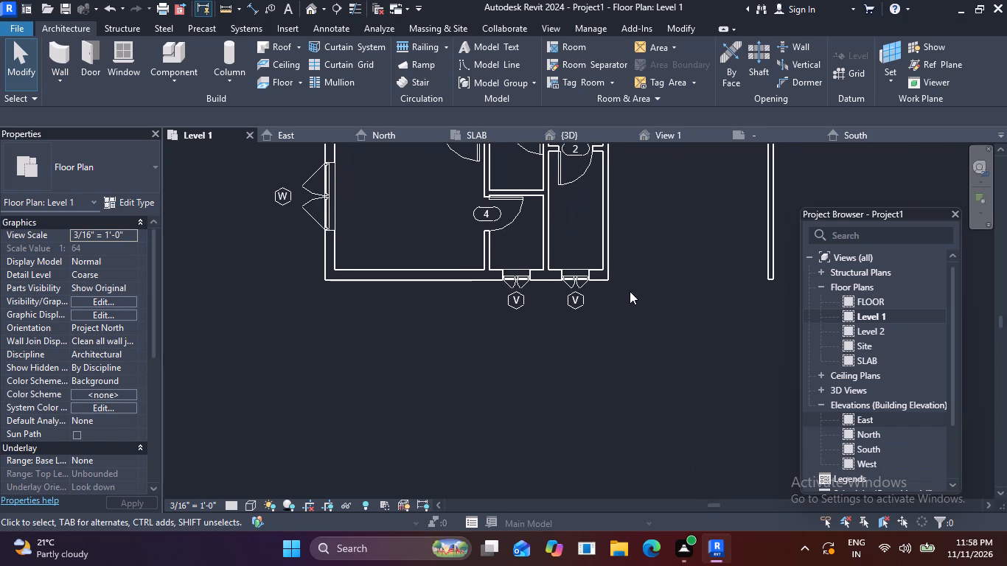
{"action": "double_click", "coordinate": [849, 419]}
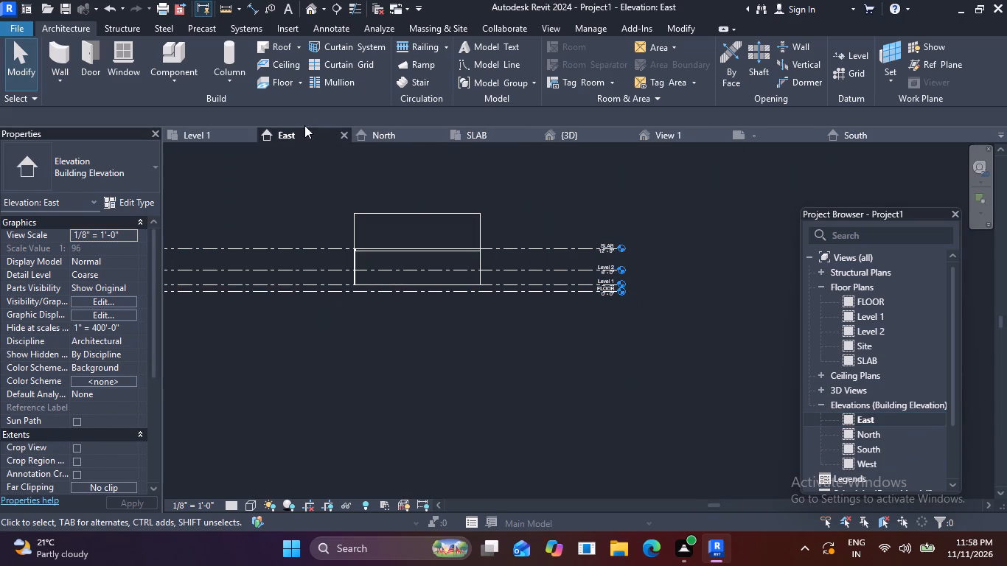
{"action": "double_click", "coordinate": [373, 136]}
{"action": "double_click", "coordinate": [283, 130]}
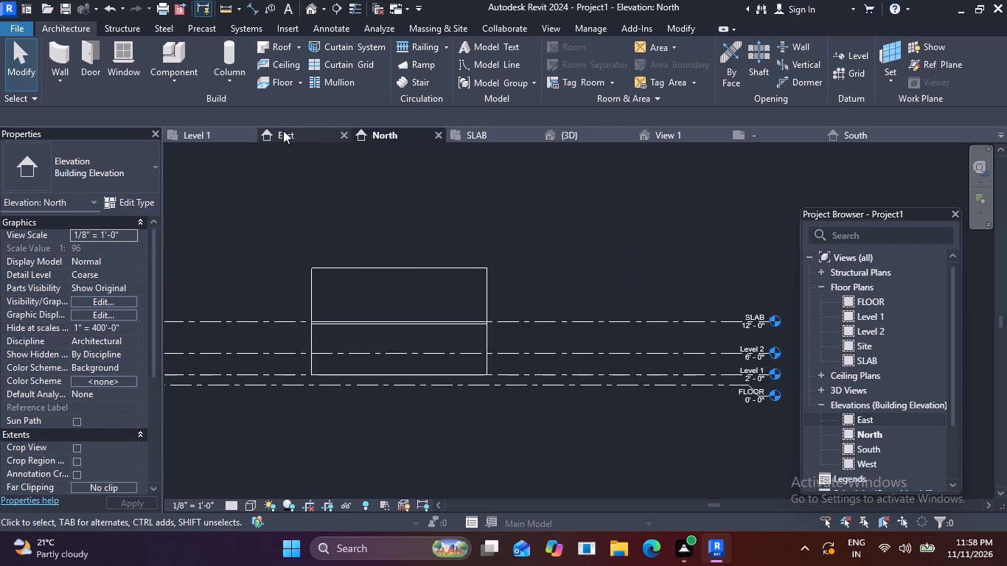
{"action": "double_click", "coordinate": [846, 134]}
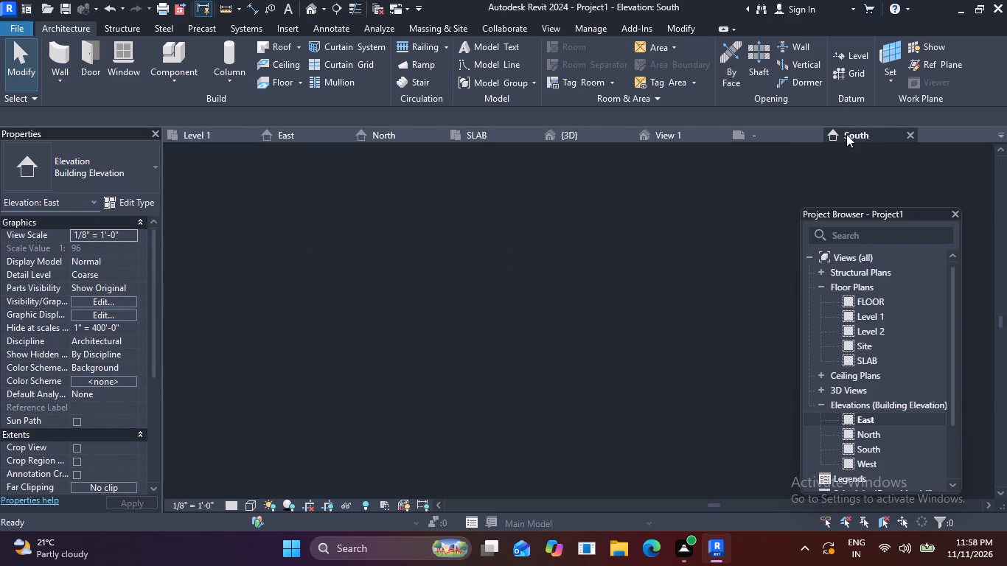
{"action": "scroll", "coordinate": [590, 288], "scroll_direction": "down", "scroll_amount": 2}
{"action": "scroll", "coordinate": [534, 324], "scroll_direction": "up", "scroll_amount": 4}
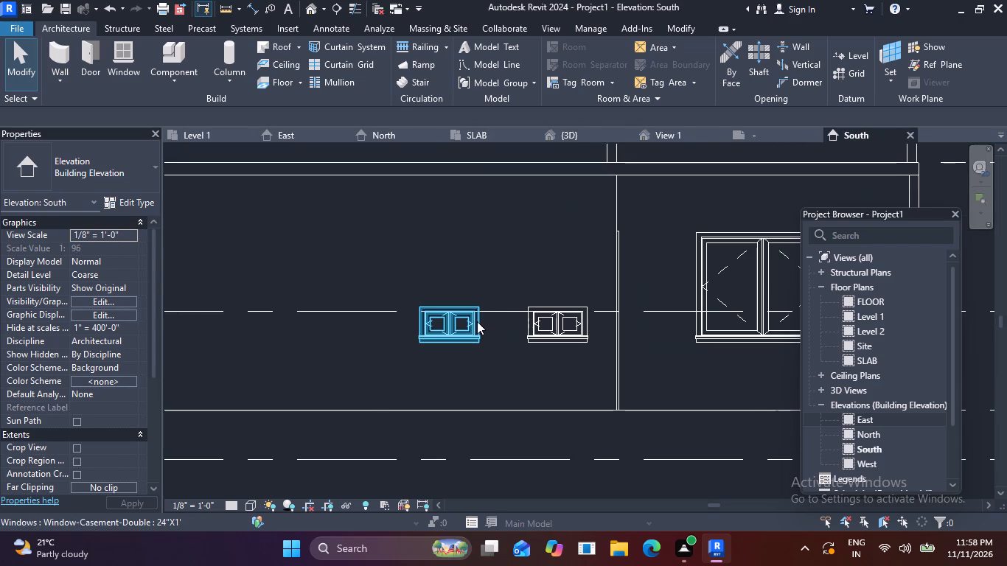
{"action": "left_click", "coordinate": [476, 322]}
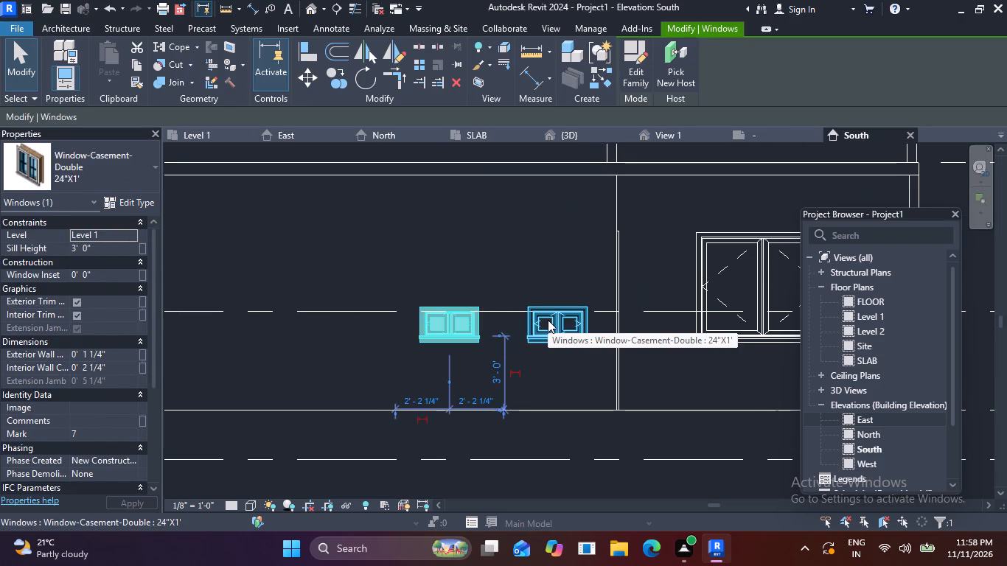
{"action": "left_click", "coordinate": [548, 320], "text": "ctrl"}
{"action": "scroll", "coordinate": [518, 371], "scroll_direction": "down", "scroll_amount": 2}
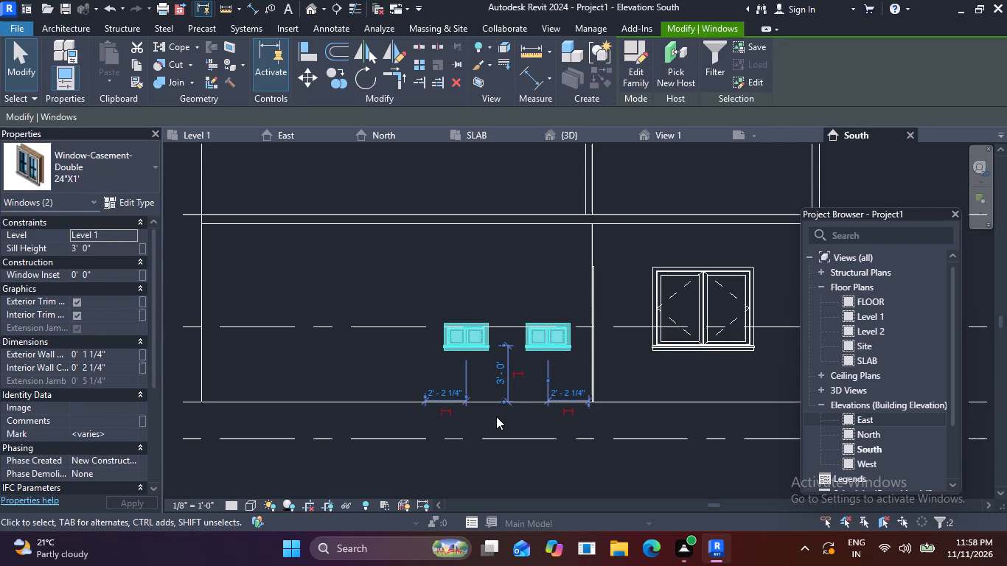
{"action": "key", "text": "ctrl+alt+Up"}
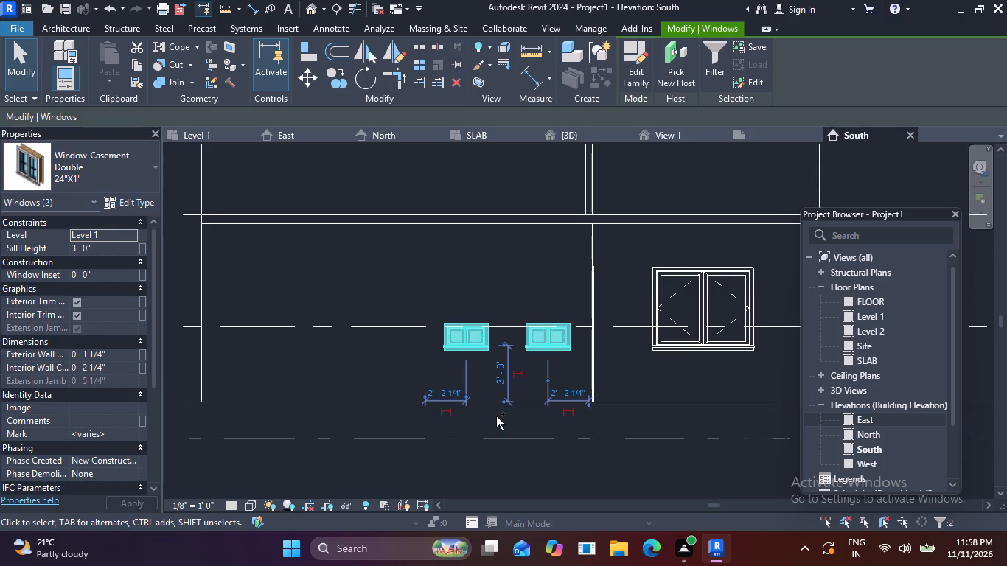
{"action": "key", "text": "ctrl+alt+Up"}
{"action": "key", "text": "ctrl+alt+Up"}
{"action": "key", "text": "ctrl+alt+Up"}
{"action": "key", "text": "ctrl+alt+Up"}
{"action": "key", "text": "ctrl+alt+Up"}
{"action": "key", "text": "ctrl+alt+Up"}
{"action": "key", "text": "ctrl+alt+Up"}
{"action": "key", "text": "ctrl+alt+Up"}
{"action": "key", "text": "ctrl+alt+Up"}
{"action": "key", "text": "ctrl+alt+Up"}
{"action": "key", "text": "ctrl+alt+Up"}
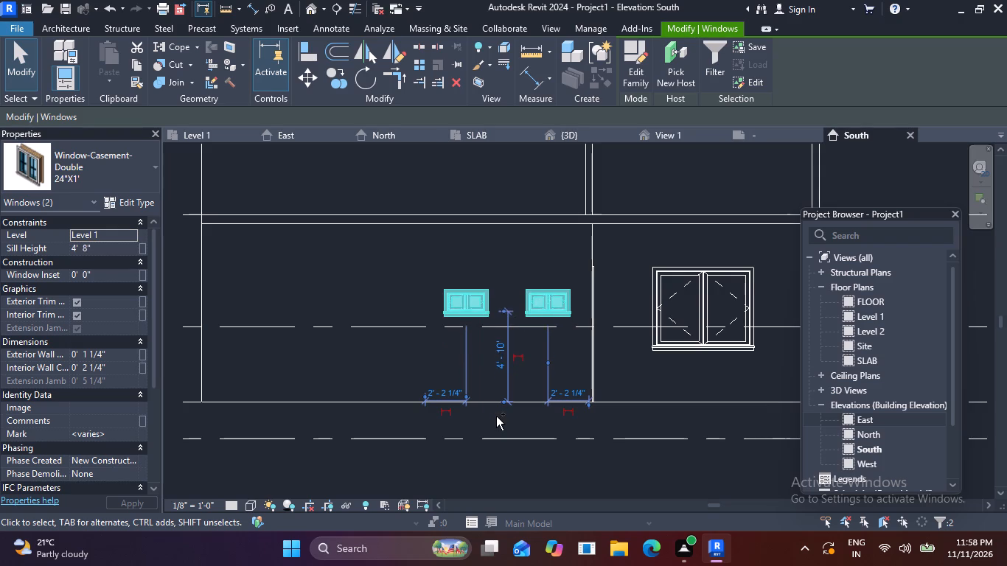
{"action": "key", "text": "ctrl+alt+Up"}
{"action": "key", "text": "ctrl+alt+Up"}
{"action": "key", "text": "ctrl+alt+Up"}
{"action": "key", "text": "ctrl+alt+Up"}
{"action": "key", "text": "ctrl+alt+Up"}
{"action": "key", "text": "ctrl+alt+Up"}
{"action": "key", "text": "ctrl+alt+Up"}
{"action": "key", "text": "ctrl+alt+Up"}
{"action": "key", "text": "ctrl+alt+Up"}
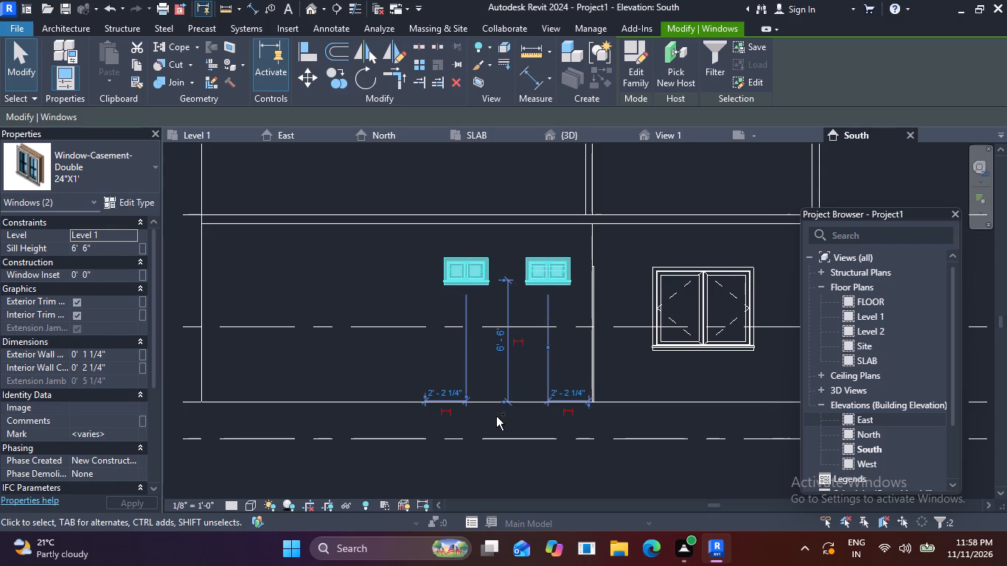
{"action": "key", "text": "ctrl+alt+Up"}
{"action": "key", "text": "ctrl+alt+Up"}
{"action": "key", "text": "ctrl+alt+Up"}
{"action": "key", "text": "ctrl+alt+Up"}
{"action": "key", "text": "ctrl+alt+Up"}
{"action": "key", "text": "ctrl+alt+Up"}
{"action": "key", "text": "ctrl+alt+Up"}
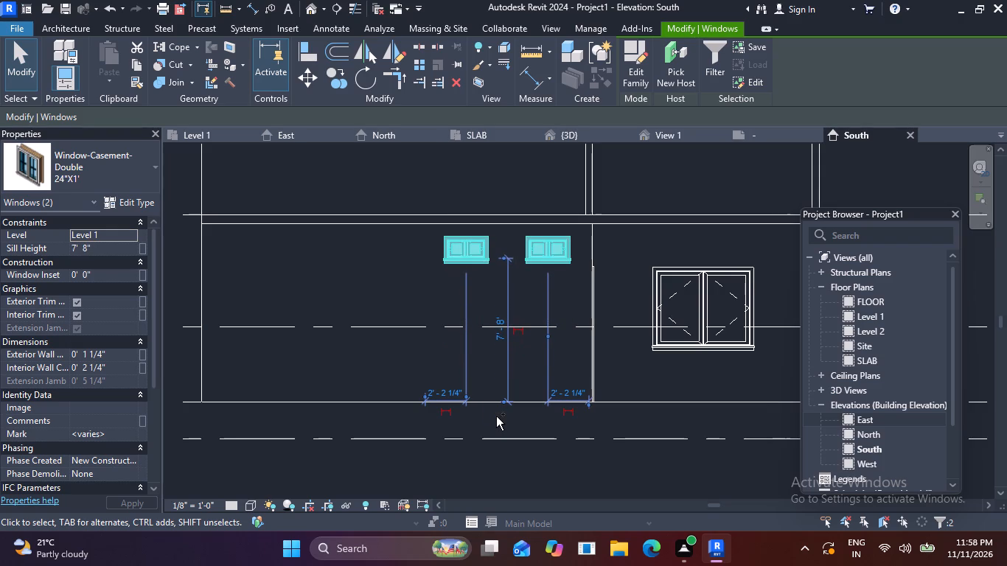
{"action": "key", "text": "Escape"}
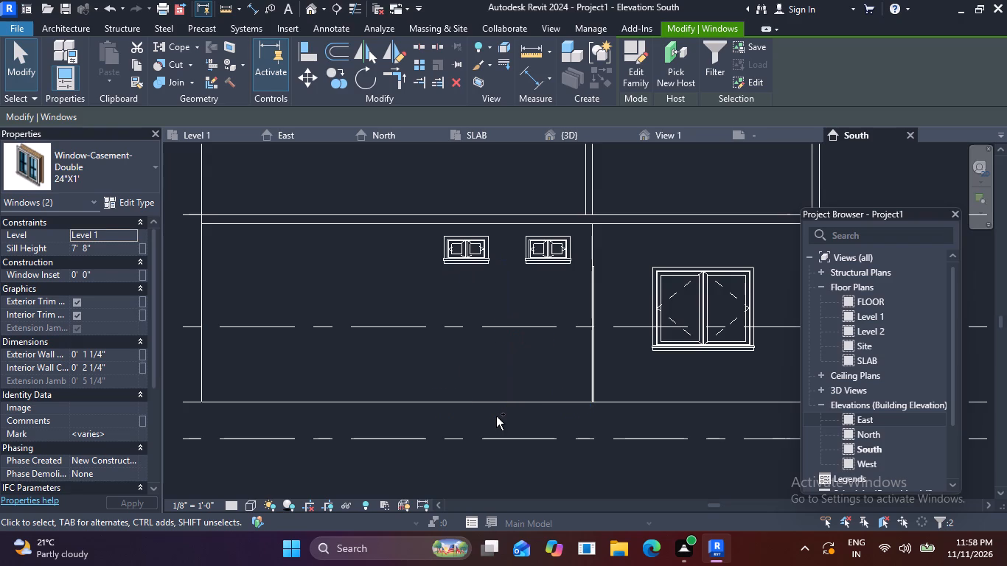
Examine the two raised small windows and the building's south side in the 3D view.
{"action": "scroll", "coordinate": [630, 246], "scroll_direction": "down", "scroll_amount": 3}
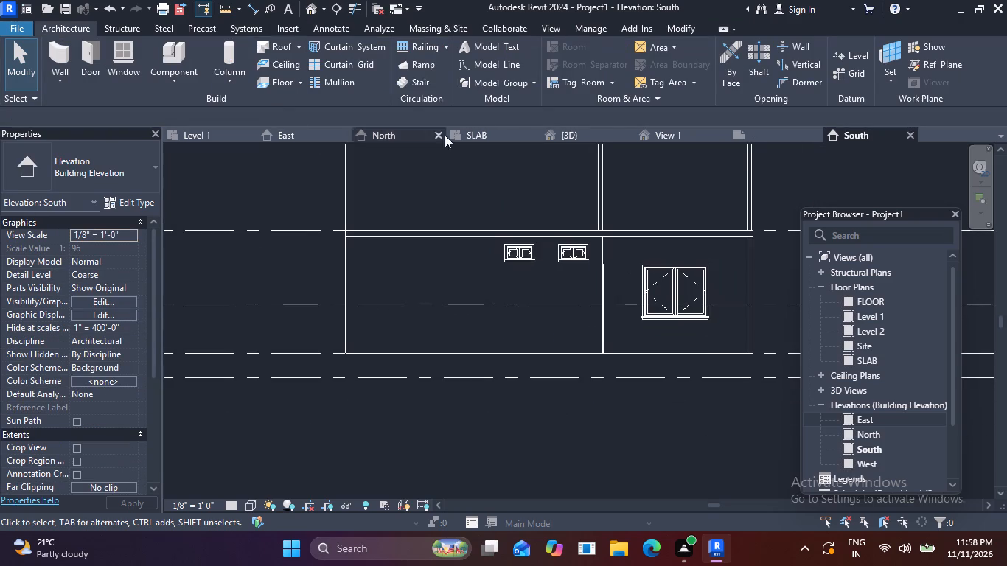
{"action": "left_click", "coordinate": [582, 134]}
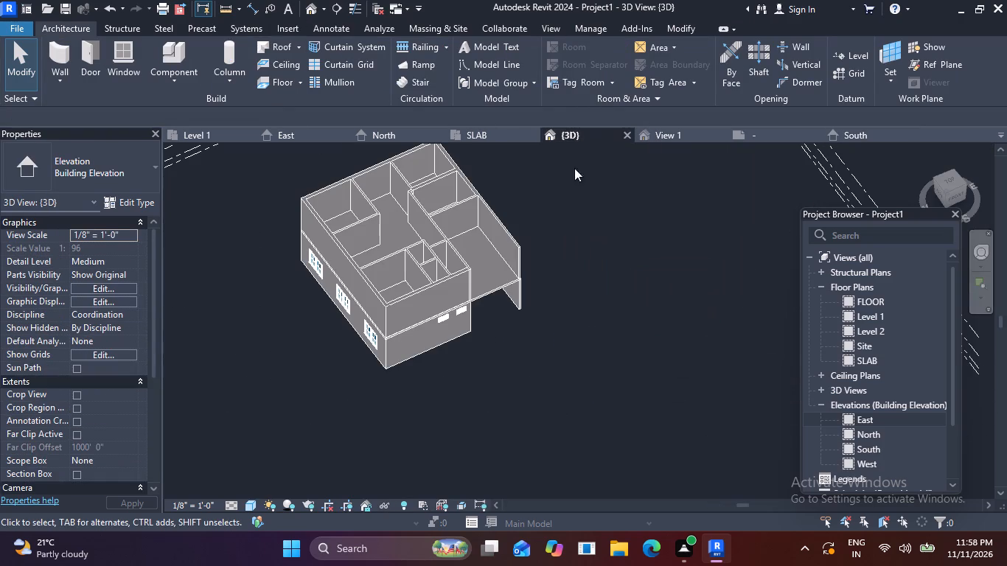
{"action": "middle_click_drag", "start_coordinate": [496, 323], "coordinate": [479, 311], "text": "shift"}
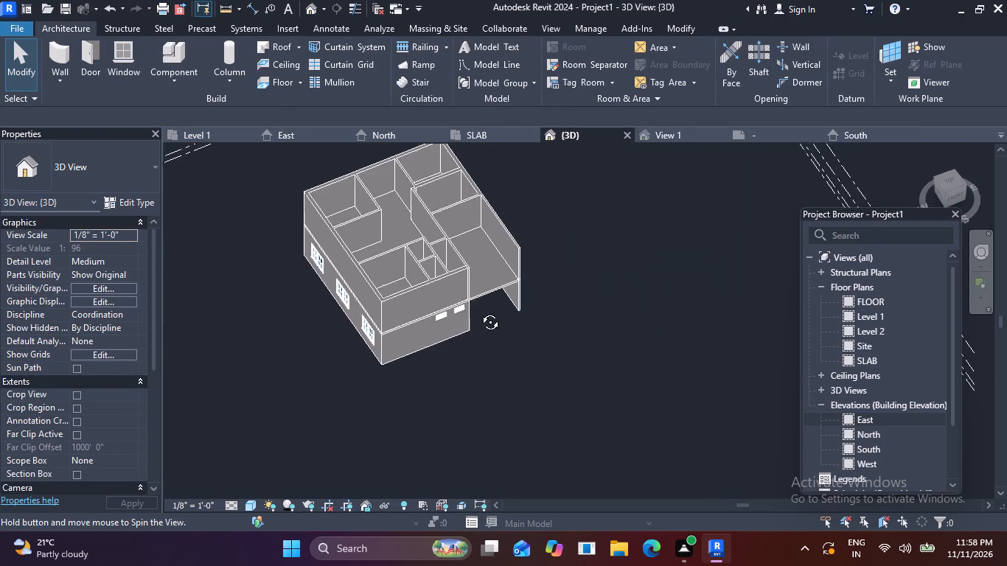
{"action": "middle_click_drag", "start_coordinate": [479, 311], "coordinate": [437, 196], "text": "shift"}
{"action": "scroll", "coordinate": [423, 287], "scroll_direction": "up", "scroll_amount": 8}
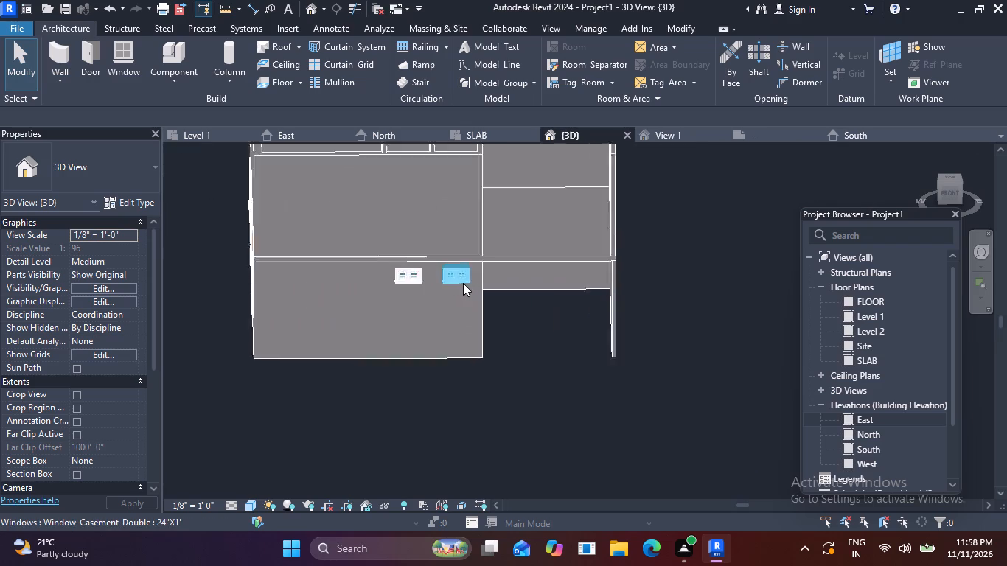
{"action": "scroll", "coordinate": [463, 283], "scroll_direction": "up", "scroll_amount": 2}
{"action": "middle_click_drag", "start_coordinate": [632, 326], "coordinate": [579, 332], "text": "shift"}
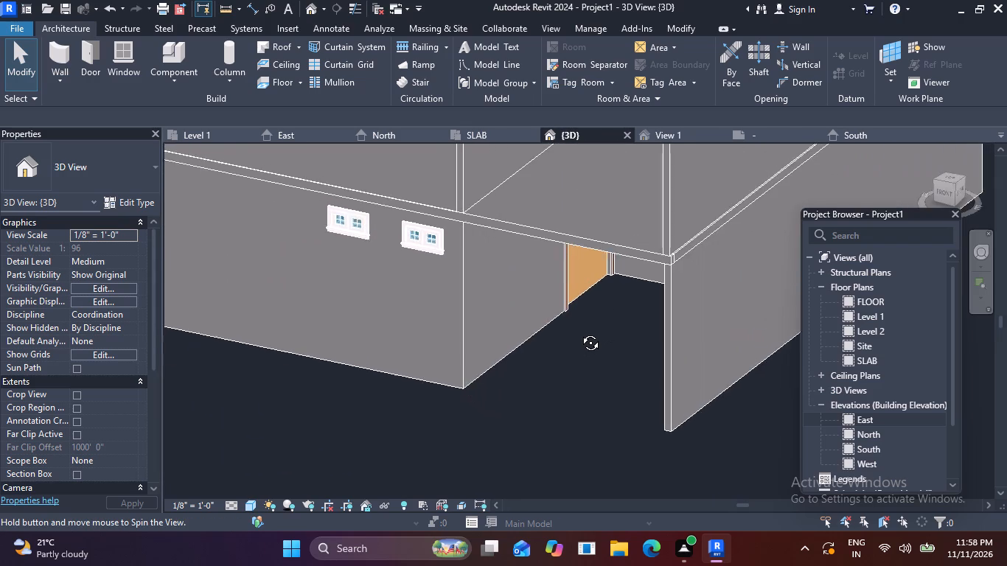
{"action": "middle_click_drag", "start_coordinate": [579, 332], "coordinate": [672, 326], "text": "shift"}
{"action": "scroll", "coordinate": [469, 282], "scroll_direction": "up", "scroll_amount": 4}
{"action": "scroll", "coordinate": [542, 291], "scroll_direction": "down", "scroll_amount": 5}
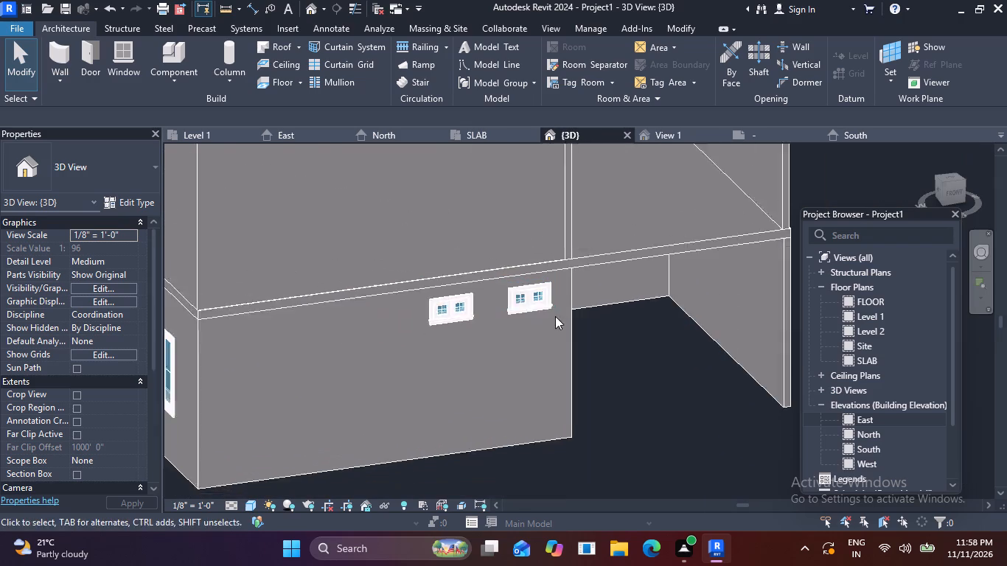
{"action": "middle_click_drag", "start_coordinate": [591, 316], "coordinate": [566, 365]}
{"action": "scroll", "coordinate": [357, 265], "scroll_direction": "down", "scroll_amount": 4}
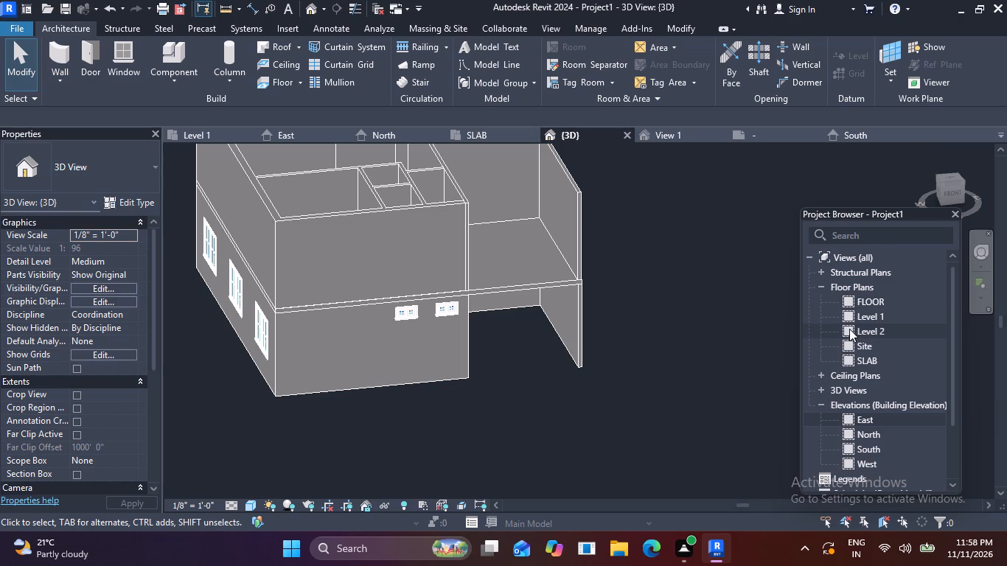
On the SLAB floor plan, place two tagged 24"X1' casement windows in the south outer wall, directly above the Level 1 V windows.
{"action": "triple_click", "coordinate": [849, 360]}
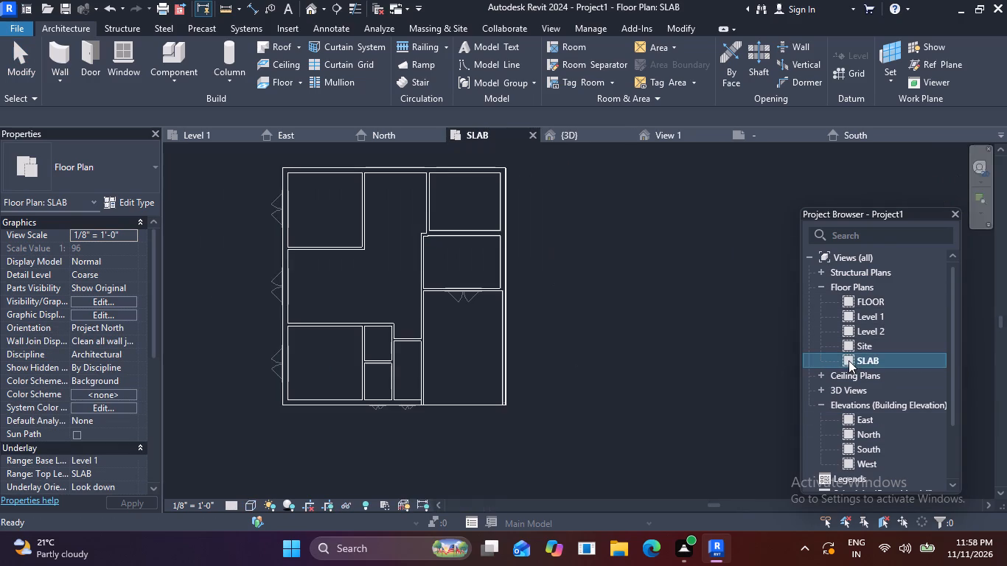
{"action": "scroll", "coordinate": [408, 390], "scroll_direction": "up", "scroll_amount": 8}
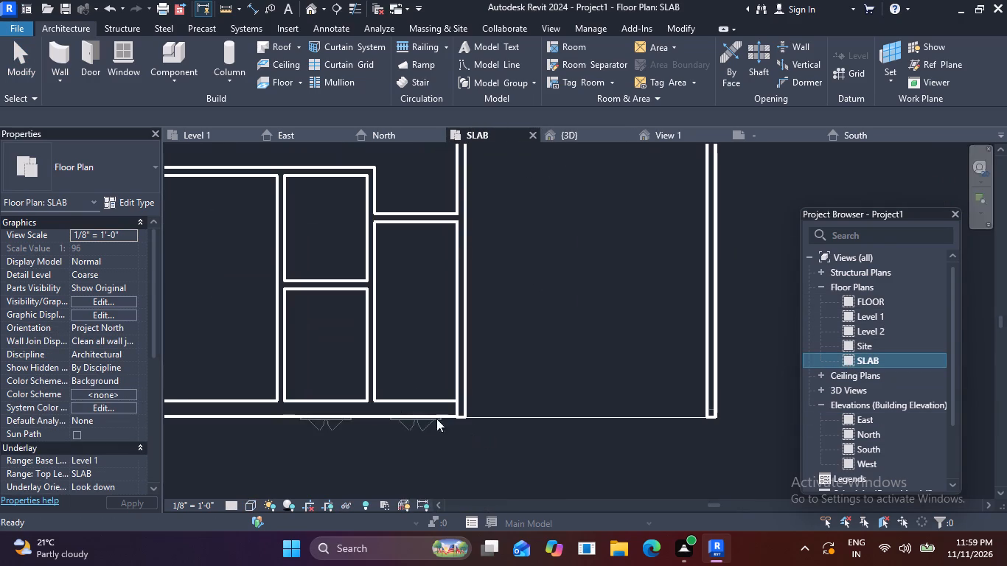
{"action": "scroll", "coordinate": [415, 412], "scroll_direction": "up", "scroll_amount": 3}
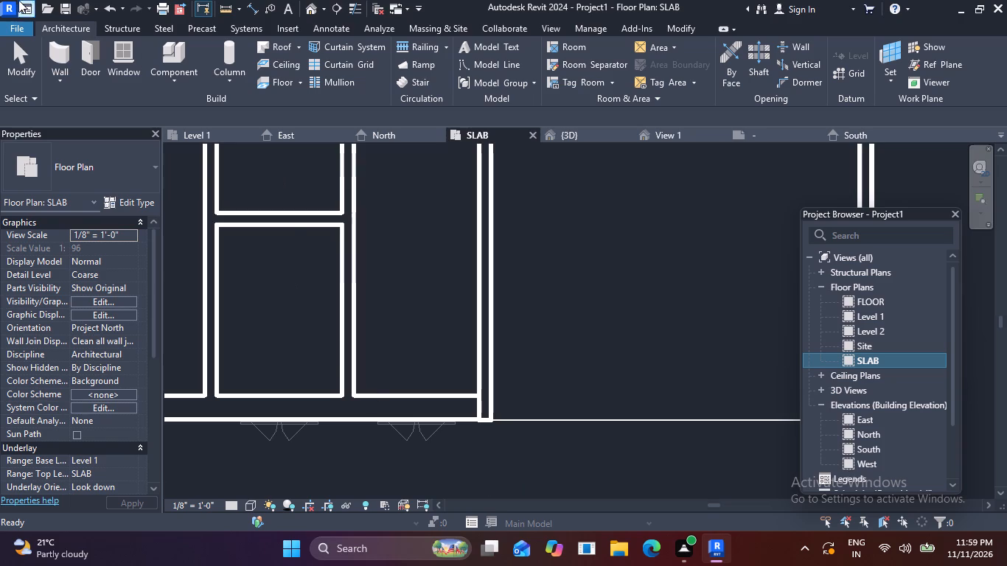
{"action": "left_click", "coordinate": [125, 63]}
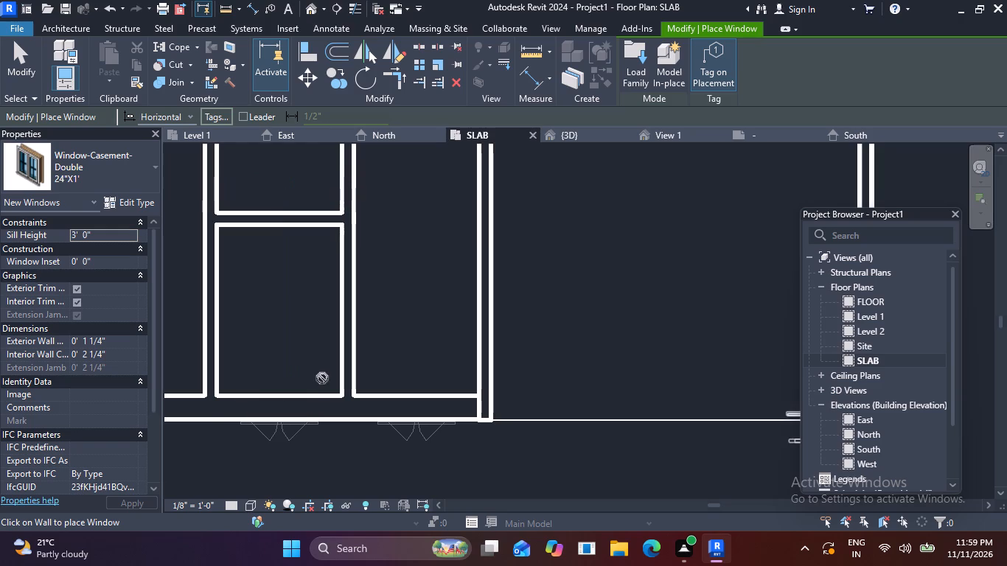
{"action": "left_click", "coordinate": [282, 410]}
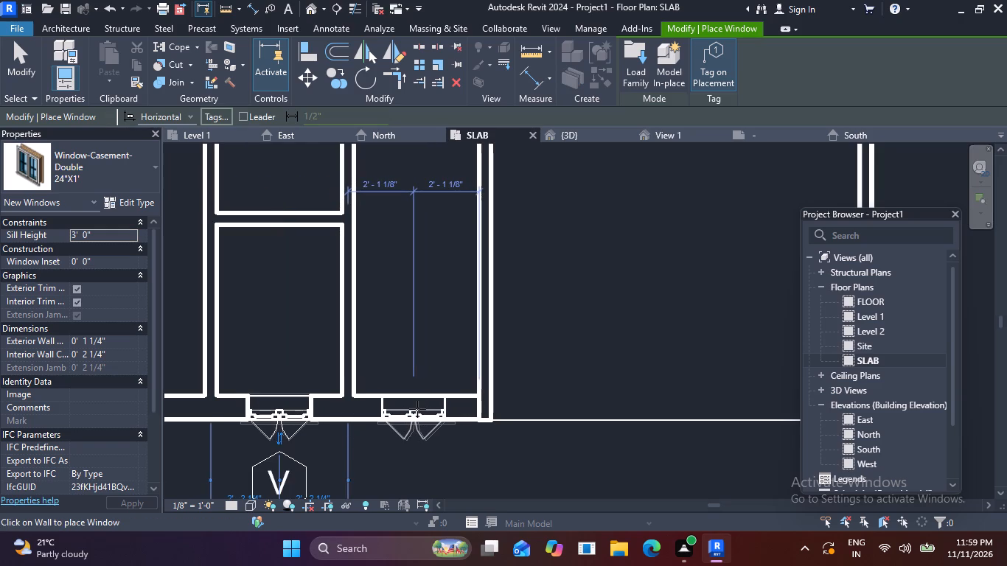
{"action": "scroll", "coordinate": [421, 413], "scroll_direction": "up", "scroll_amount": 5}
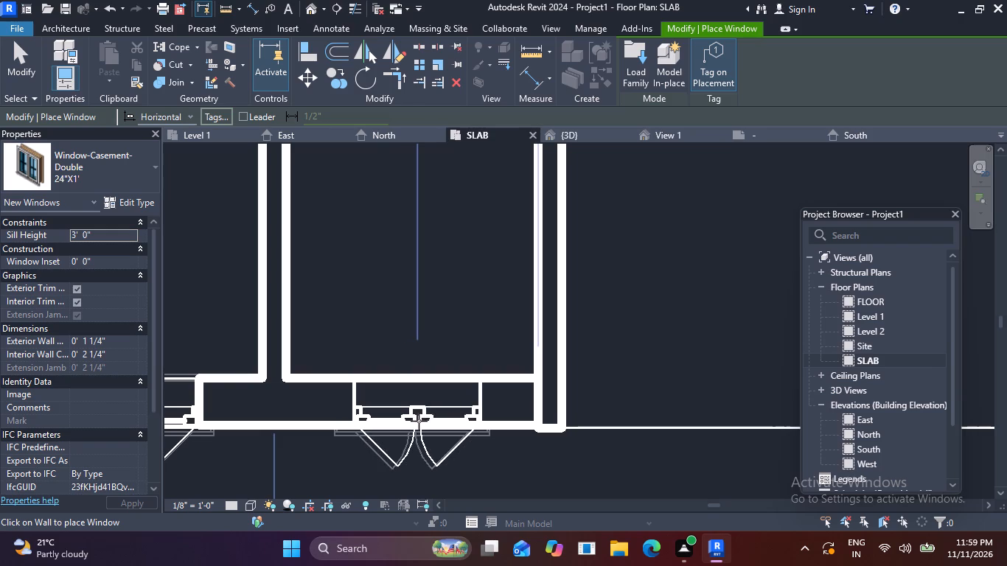
{"action": "left_click", "coordinate": [414, 421]}
{"action": "scroll", "coordinate": [526, 333], "scroll_direction": "down", "scroll_amount": 3}
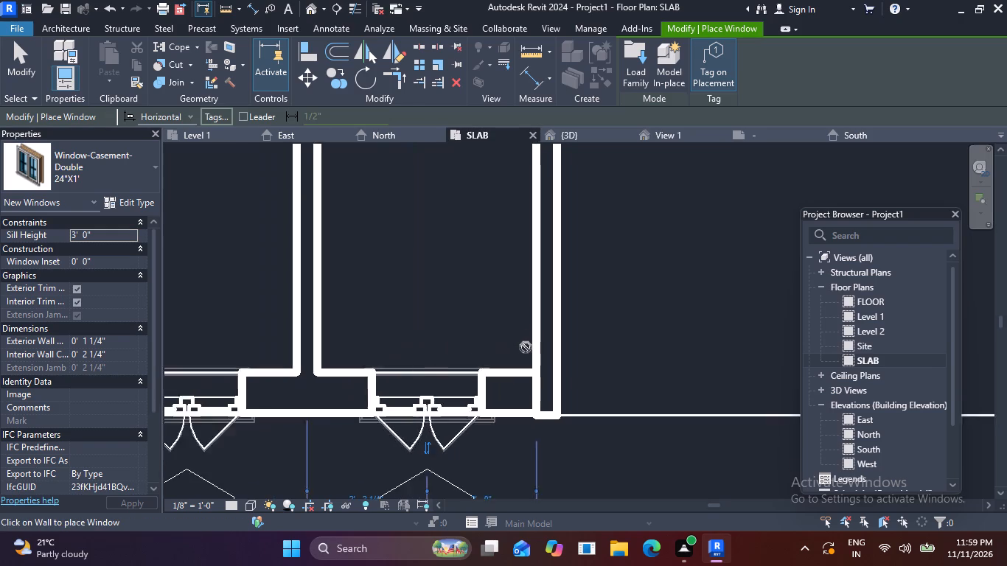
{"action": "scroll", "coordinate": [526, 347], "scroll_direction": "down", "scroll_amount": 2}
{"action": "middle_click_drag", "start_coordinate": [534, 397], "coordinate": [543, 280]}
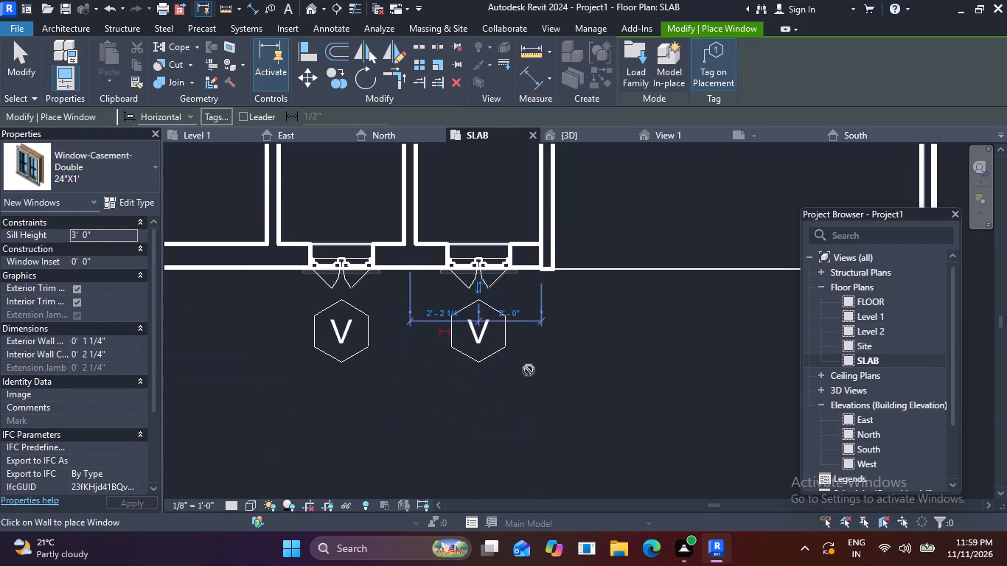
{"action": "key", "text": "Escape"}
{"action": "key", "text": "Escape"}
{"action": "scroll", "coordinate": [668, 314], "scroll_direction": "down", "scroll_amount": 3}
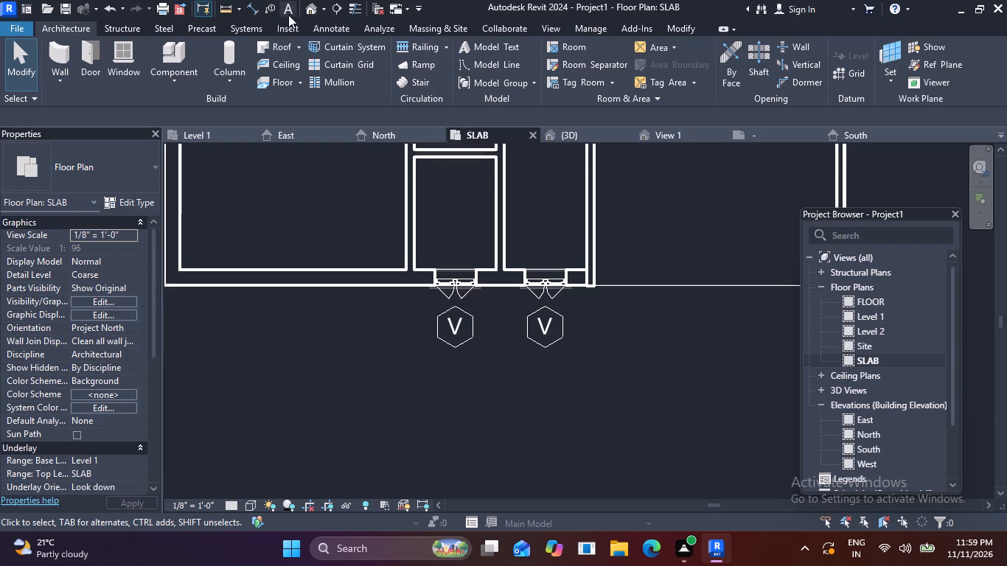
In the 3D view, raise the two upper-storey 24"X1' windows together to a sill height of 8' 6".
{"action": "left_click", "coordinate": [308, 4]}
{"action": "scroll", "coordinate": [453, 275], "scroll_direction": "up", "scroll_amount": 5}
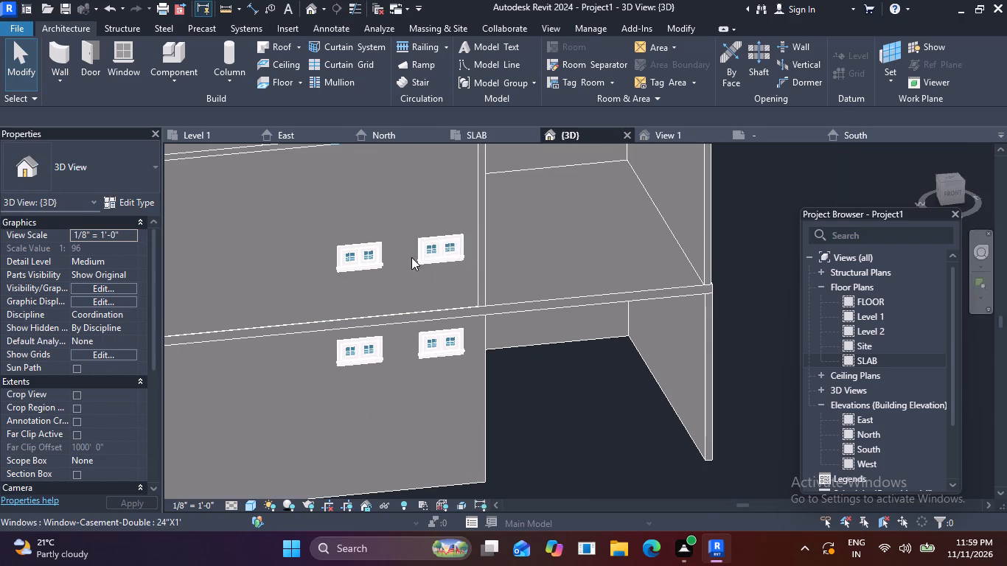
{"action": "left_click", "coordinate": [428, 251]}
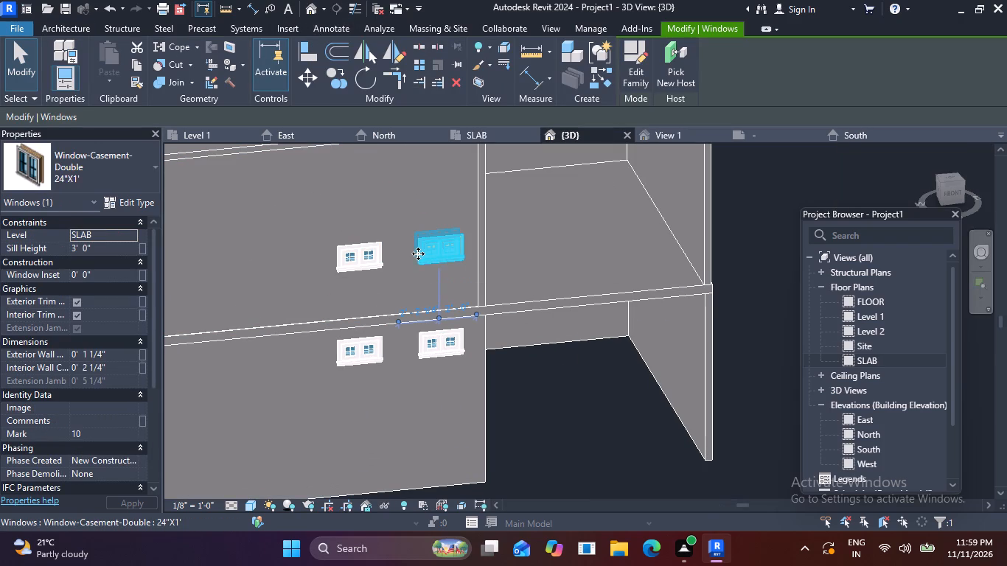
{"action": "left_click", "coordinate": [377, 255], "text": "ctrl"}
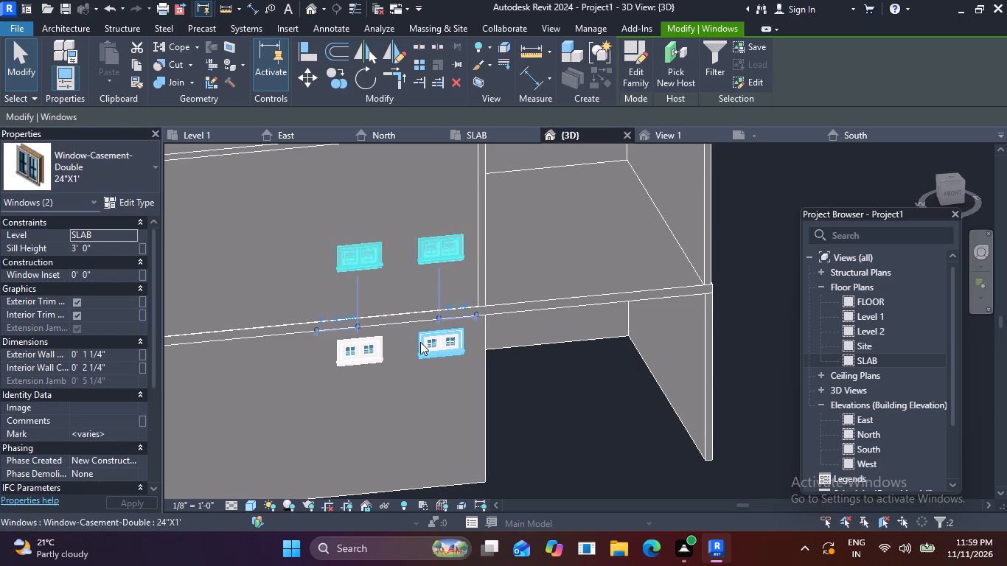
{"action": "key", "text": "ctrl+alt+Up"}
{"action": "key", "text": "ctrl+alt+Up"}
{"action": "key", "text": "ctrl+alt+Up"}
{"action": "key", "text": "ctrl+alt+Up"}
{"action": "key", "text": "ctrl+alt+Up"}
{"action": "key", "text": "ctrl+alt+Up"}
{"action": "key", "text": "ctrl+alt+Up"}
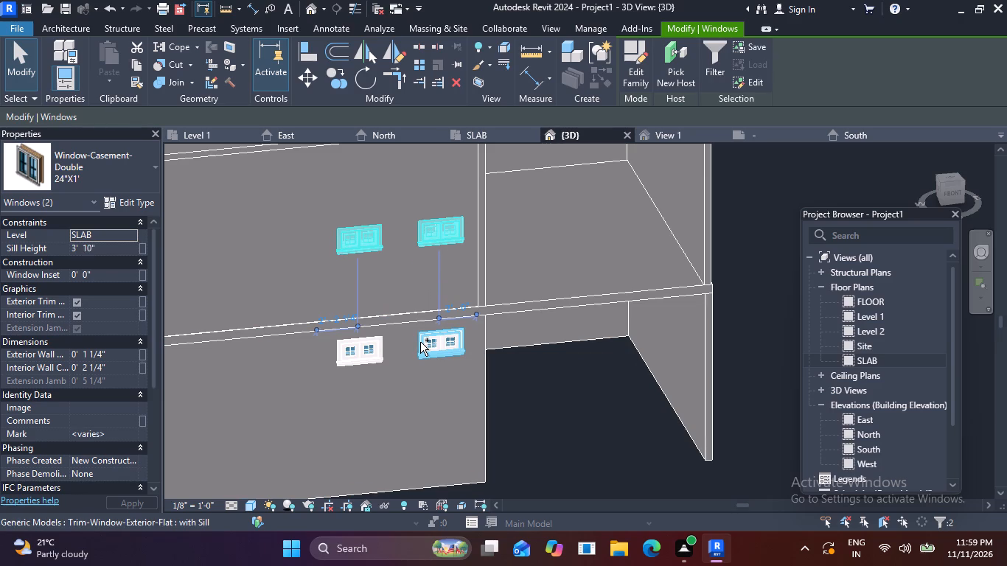
{"action": "key", "text": "ctrl+alt+Up"}
{"action": "key", "text": "ctrl+alt+Up"}
{"action": "key", "text": "ctrl+alt+Up"}
{"action": "key", "text": "ctrl+alt+Up"}
{"action": "key", "text": "ctrl+alt+Up"}
{"action": "key", "text": "ctrl+alt+Up"}
{"action": "key", "text": "ctrl+alt+Up"}
{"action": "key", "text": "ctrl+alt+Up"}
{"action": "key", "text": "ctrl+alt+Up"}
{"action": "key", "text": "ctrl+alt+Up"}
{"action": "key", "text": "ctrl+alt+Up"}
{"action": "key", "text": "ctrl+alt+Up"}
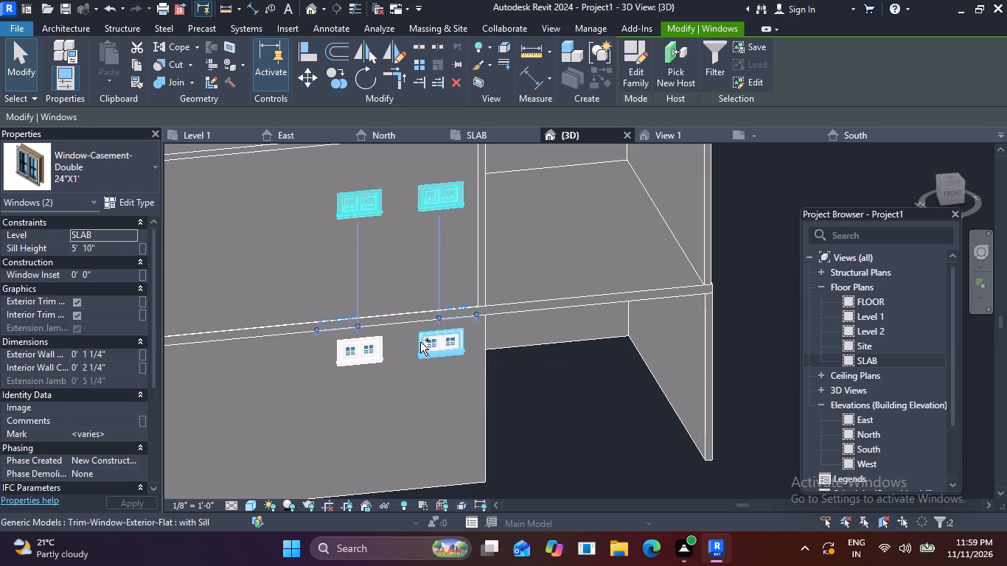
{"action": "key", "text": "ctrl+alt+Up"}
{"action": "key", "text": "ctrl+alt+Up"}
{"action": "key", "text": "ctrl+alt+Up"}
{"action": "key", "text": "ctrl+alt+Up"}
{"action": "key", "text": "ctrl+alt+Up"}
{"action": "key", "text": "ctrl+alt+Up"}
{"action": "key", "text": "ctrl+alt+Up"}
{"action": "key", "text": "ctrl+alt+Up"}
{"action": "key", "text": "ctrl+alt+Up"}
{"action": "key", "text": "ctrl+alt+Up"}
{"action": "key", "text": "ctrl+alt+Up"}
{"action": "key", "text": "ctrl+alt+Up"}
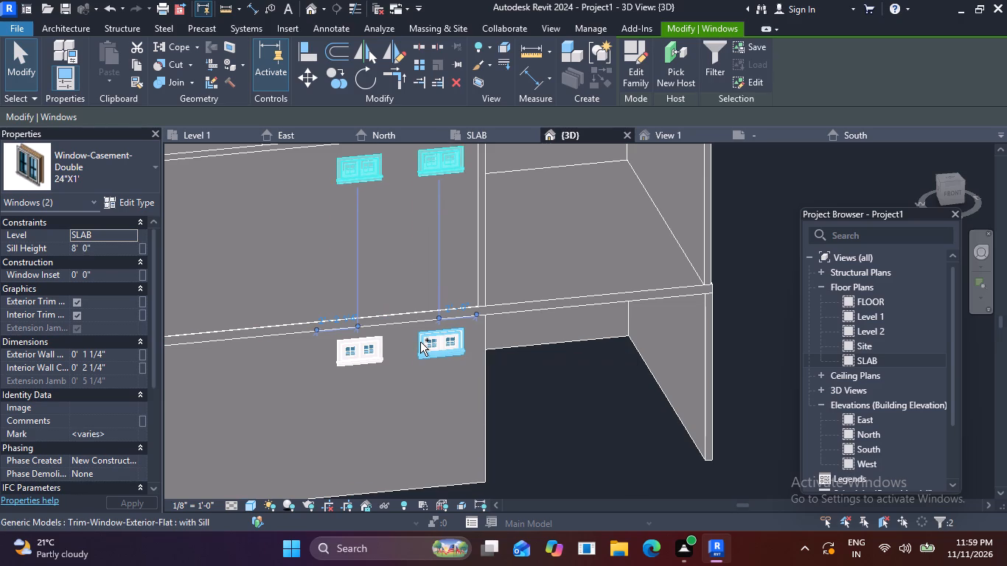
{"action": "key", "text": "ctrl+alt+Up"}
{"action": "key", "text": "ctrl+alt+Up"}
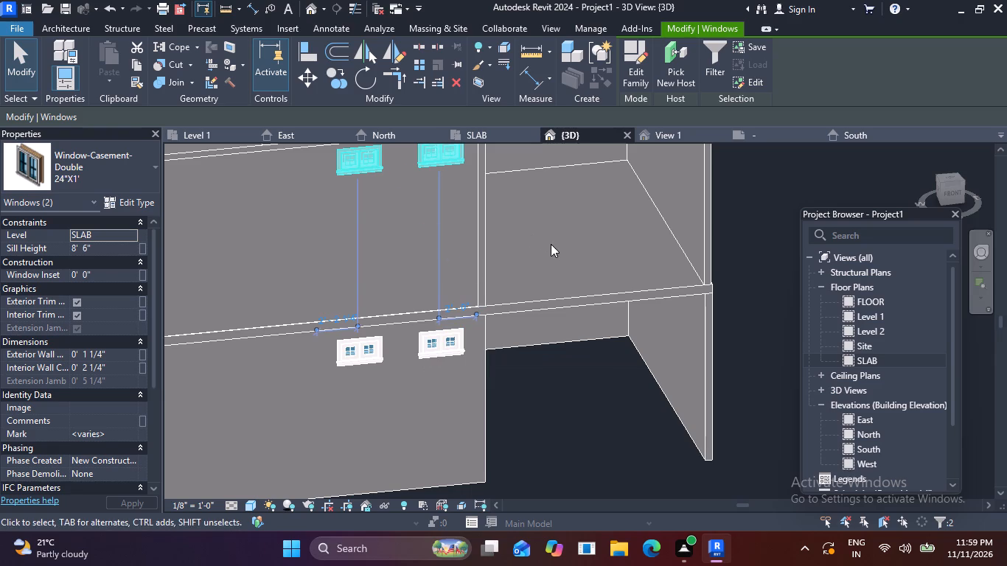
In the 3D view, lower the two selected upper-storey 24"X1' windows together to a sill height of 8' 0".
{"action": "middle_click_drag", "start_coordinate": [551, 244], "coordinate": [550, 304]}
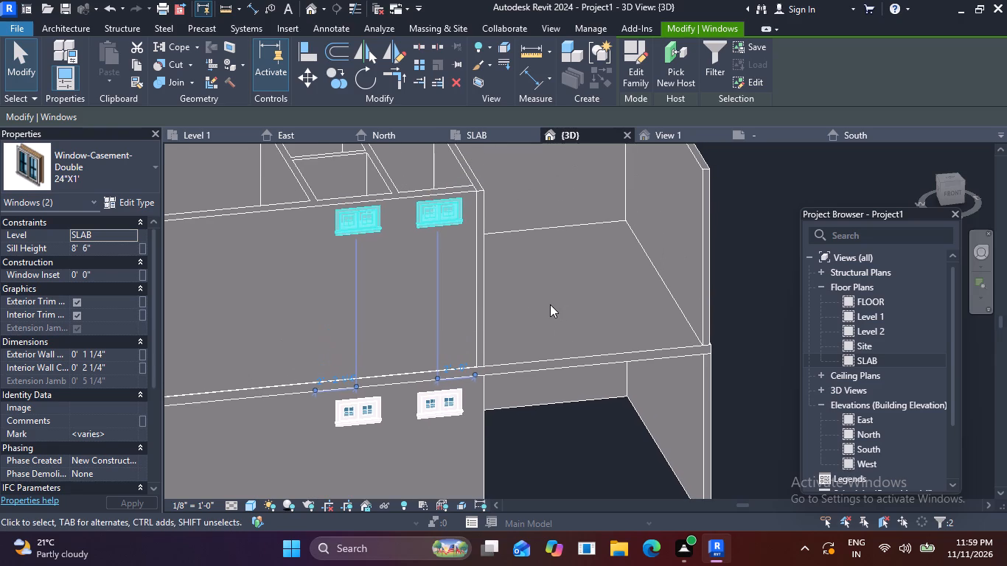
{"action": "key", "text": "ctrl+alt+Down"}
{"action": "key", "text": "ctrl+alt+Down"}
{"action": "key", "text": "ctrl+alt+Down"}
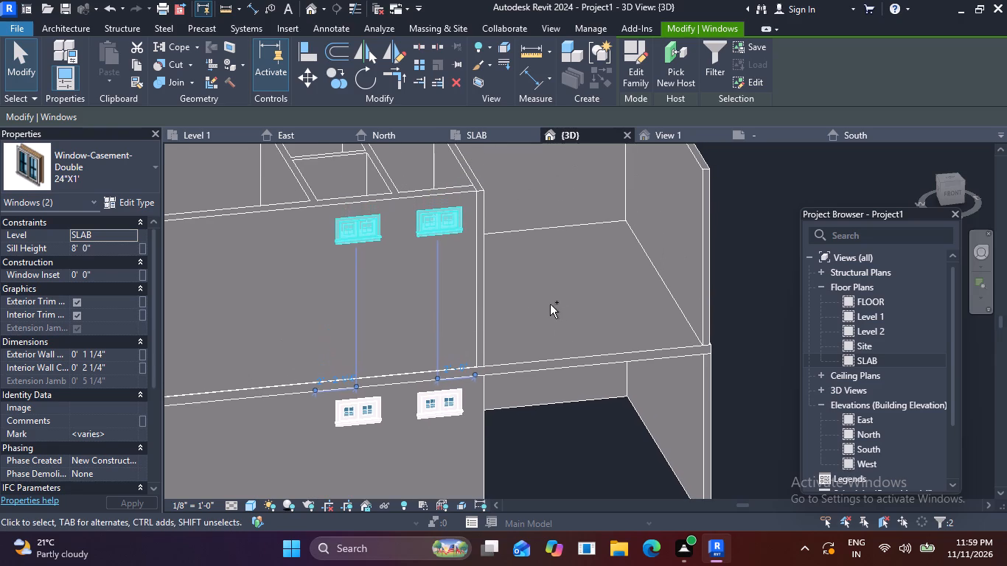
{"action": "key", "text": "ctrl+alt+Down"}
{"action": "key", "text": "ctrl+alt+Up"}
{"action": "key", "text": "Escape"}
{"action": "scroll", "coordinate": [596, 243], "scroll_direction": "down", "scroll_amount": 2}
{"action": "middle_click_drag", "start_coordinate": [591, 274], "coordinate": [597, 318]}
{"action": "scroll", "coordinate": [597, 321], "scroll_direction": "up", "scroll_amount": 1}
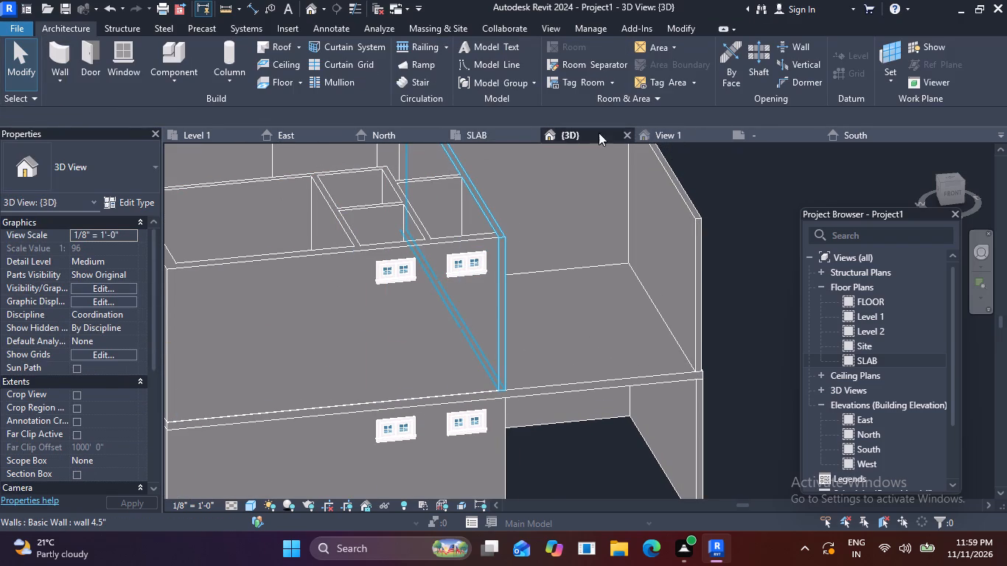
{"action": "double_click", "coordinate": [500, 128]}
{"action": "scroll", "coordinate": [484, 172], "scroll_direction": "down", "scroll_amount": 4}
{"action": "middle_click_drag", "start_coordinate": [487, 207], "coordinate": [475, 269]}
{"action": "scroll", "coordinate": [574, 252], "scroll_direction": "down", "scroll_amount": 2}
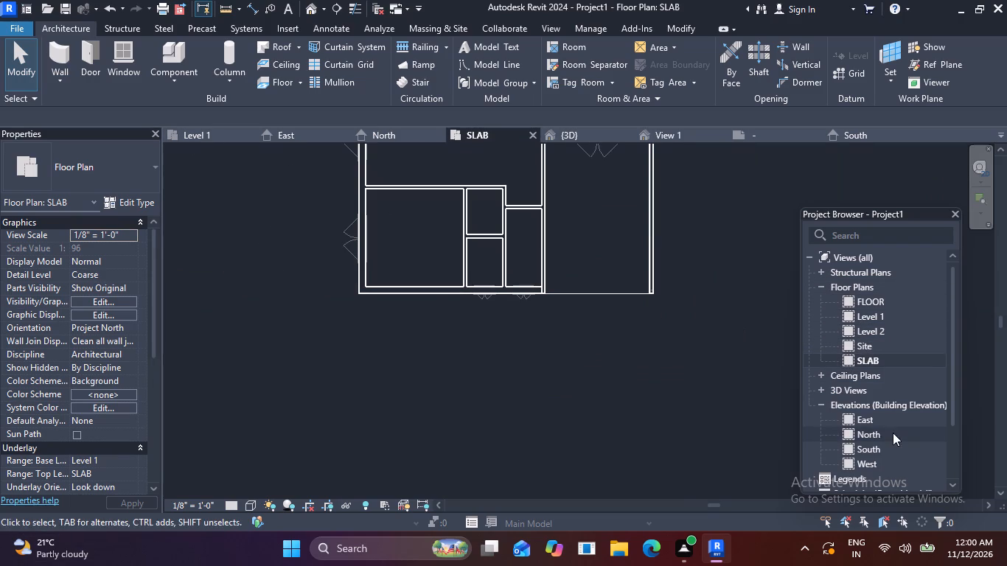
In the East elevation, draw a new level at 22' 0" along the upper wall tops, aligned with both ends of the existing levels.
{"action": "double_click", "coordinate": [861, 418]}
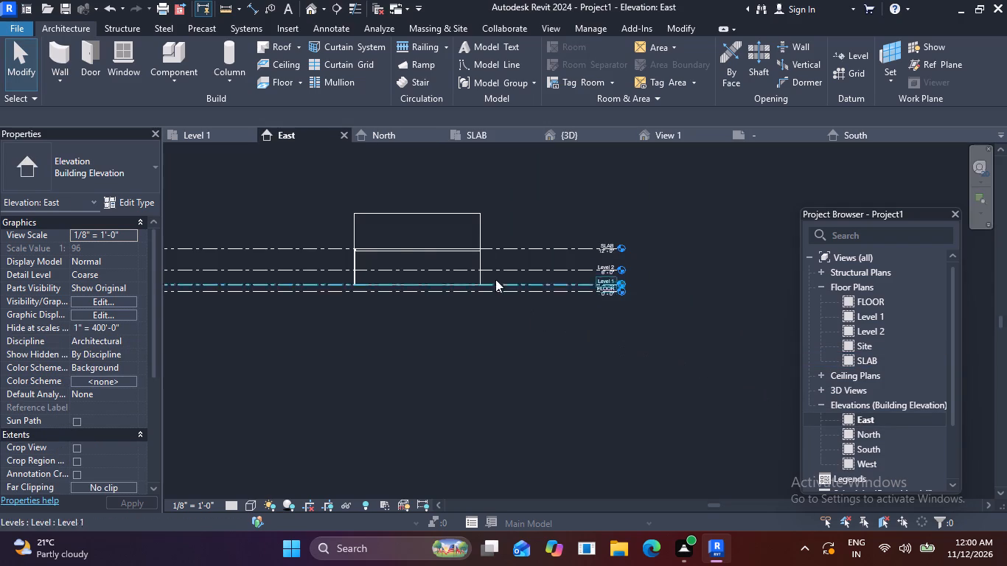
{"action": "scroll", "coordinate": [526, 244], "scroll_direction": "up", "scroll_amount": 6}
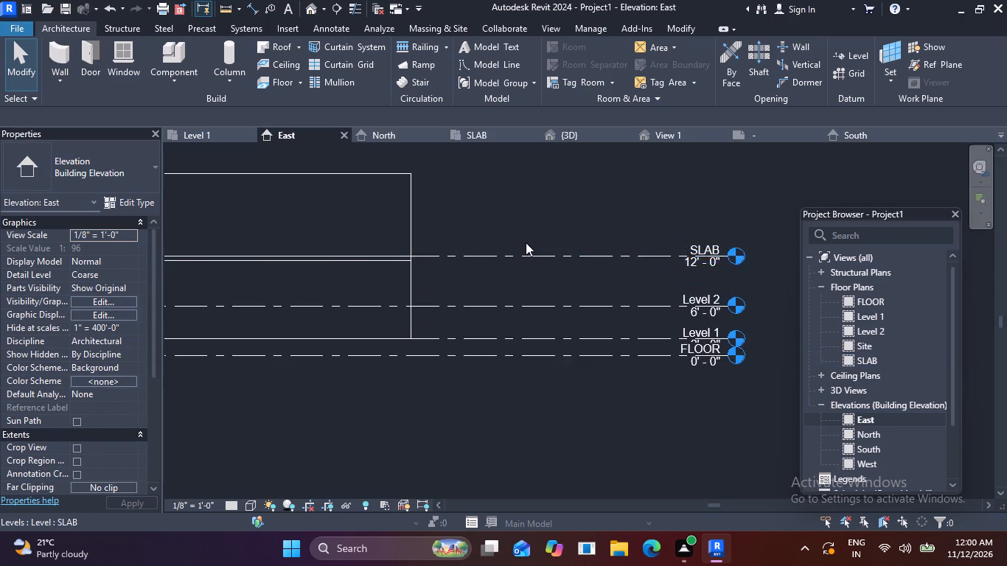
{"action": "scroll", "coordinate": [525, 241], "scroll_direction": "down", "scroll_amount": 2}
{"action": "middle_click_drag", "start_coordinate": [511, 240], "coordinate": [748, 262]}
{"action": "scroll", "coordinate": [623, 245], "scroll_direction": "down", "scroll_amount": 2}
{"action": "middle_click_drag", "start_coordinate": [623, 245], "coordinate": [500, 318]}
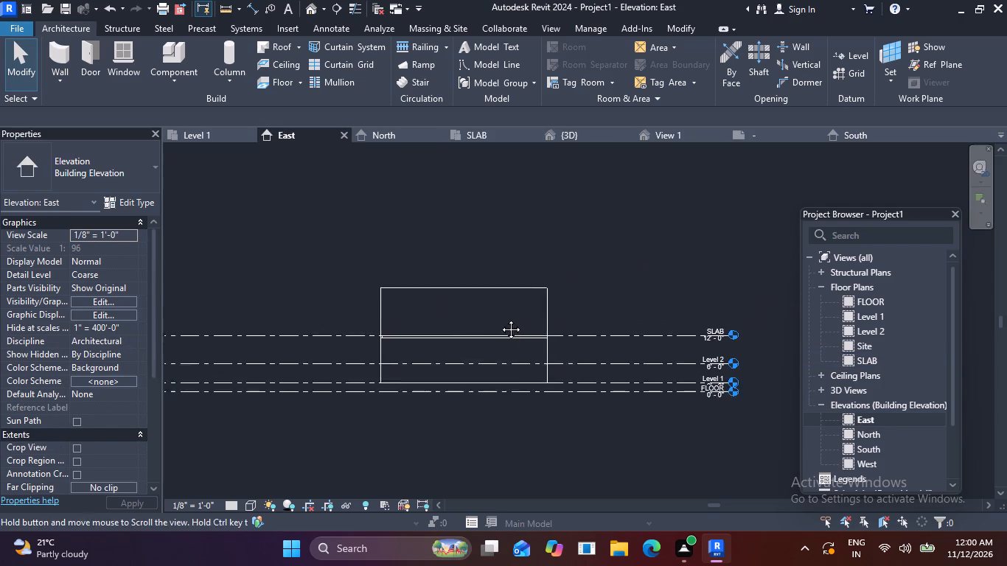
{"action": "middle_click_drag", "start_coordinate": [500, 318], "coordinate": [501, 318]}
{"action": "scroll", "coordinate": [593, 299], "scroll_direction": "up", "scroll_amount": 4}
{"action": "scroll", "coordinate": [512, 296], "scroll_direction": "down", "scroll_amount": 3}
{"action": "middle_click_drag", "start_coordinate": [512, 297], "coordinate": [596, 301]}
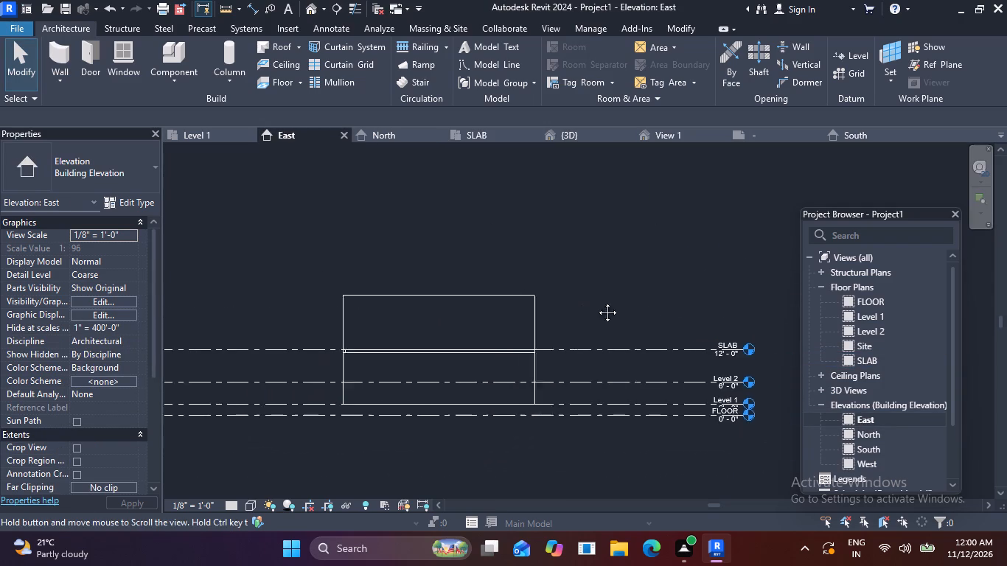
{"action": "middle_click_drag", "start_coordinate": [596, 301], "coordinate": [744, 294]}
{"action": "scroll", "coordinate": [435, 314], "scroll_direction": "down", "scroll_amount": 1}
{"action": "middle_click_drag", "start_coordinate": [436, 314], "coordinate": [568, 286]}
{"action": "scroll", "coordinate": [398, 310], "scroll_direction": "up", "scroll_amount": 4}
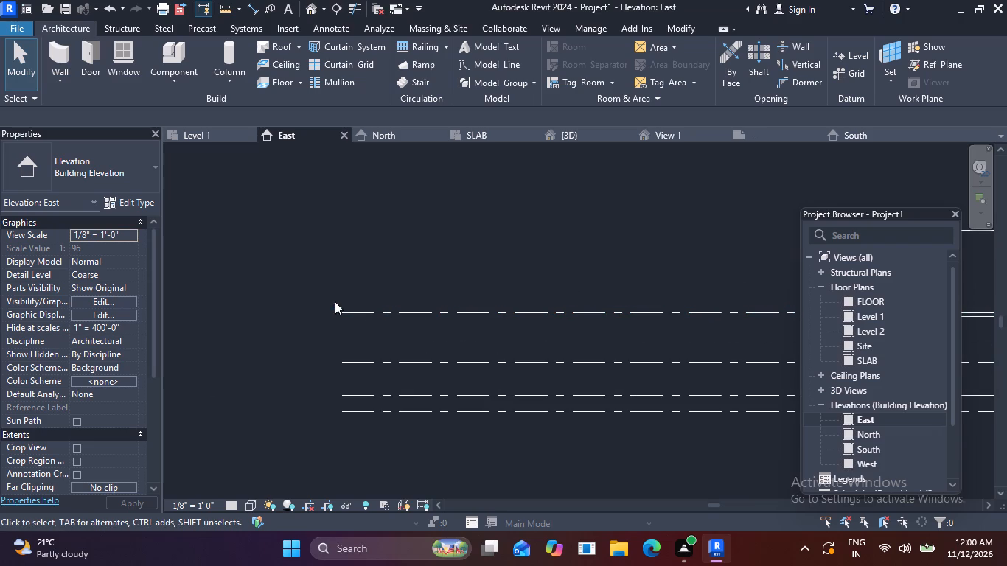
{"action": "left_click", "coordinate": [846, 54]}
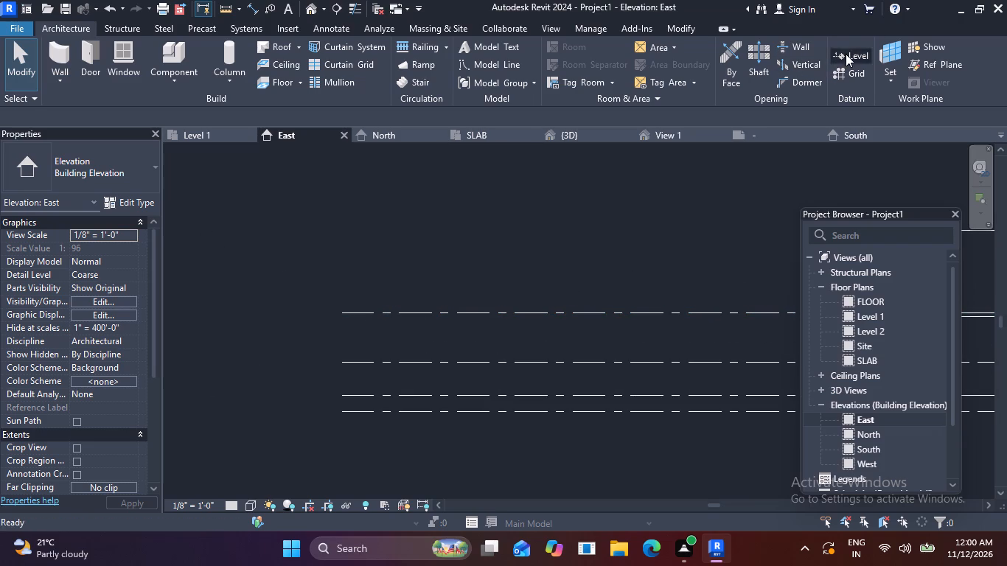
{"action": "scroll", "coordinate": [384, 326], "scroll_direction": "up", "scroll_amount": 6}
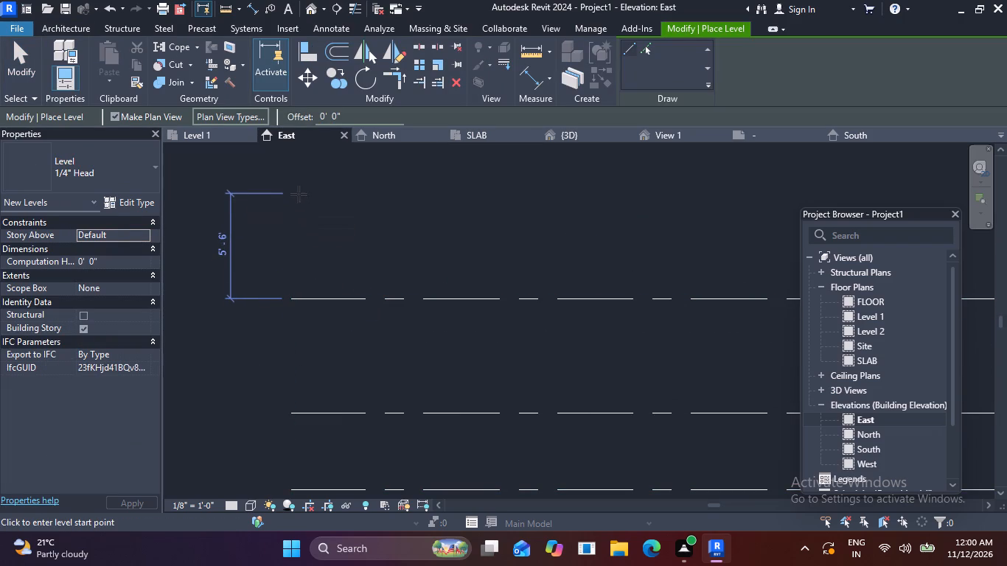
{"action": "middle_click_drag", "start_coordinate": [301, 167], "coordinate": [288, 229]}
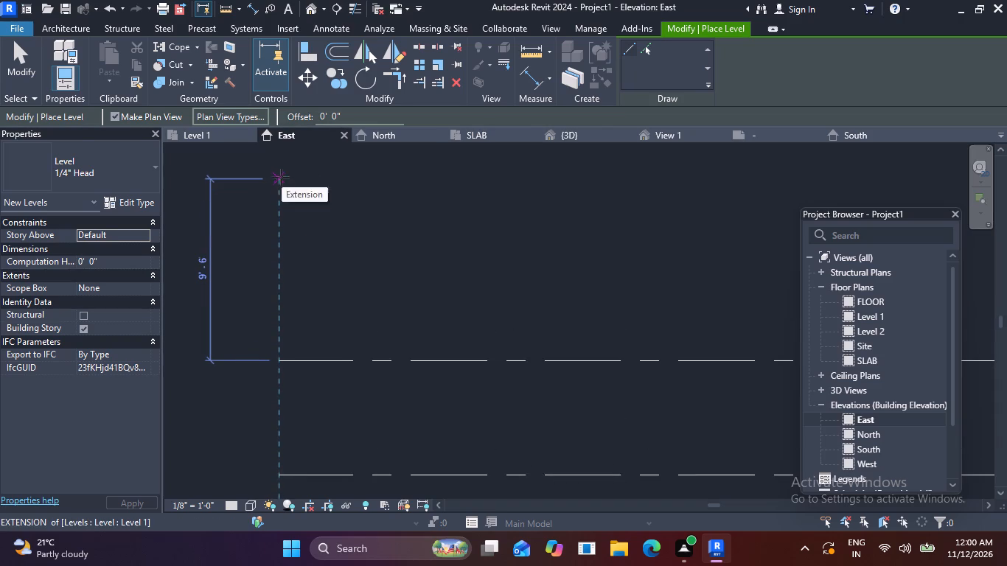
{"action": "left_click", "coordinate": [277, 172]}
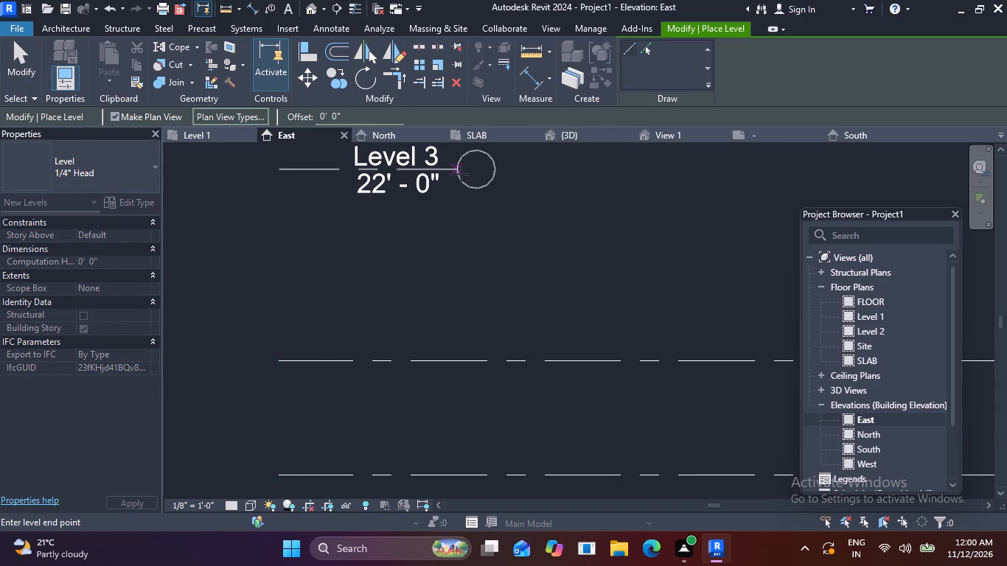
{"action": "scroll", "coordinate": [462, 175], "scroll_direction": "down", "scroll_amount": 2}
{"action": "middle_click_drag", "start_coordinate": [451, 195], "coordinate": [259, 329]}
{"action": "scroll", "coordinate": [273, 331], "scroll_direction": "down", "scroll_amount": 5}
{"action": "scroll", "coordinate": [500, 275], "scroll_direction": "down", "scroll_amount": 4}
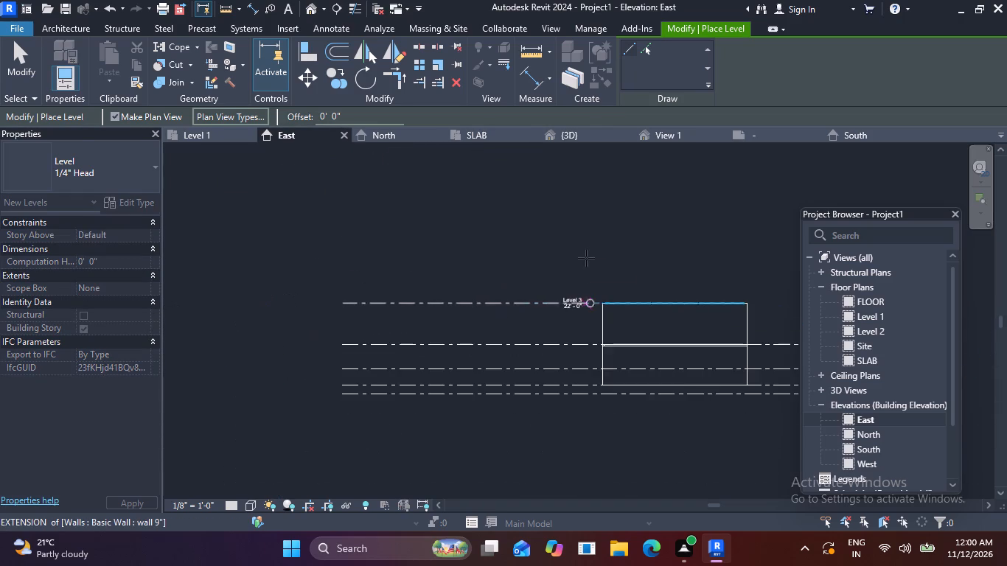
{"action": "middle_click_drag", "start_coordinate": [586, 258], "coordinate": [443, 266]}
{"action": "scroll", "coordinate": [690, 272], "scroll_direction": "up", "scroll_amount": 6}
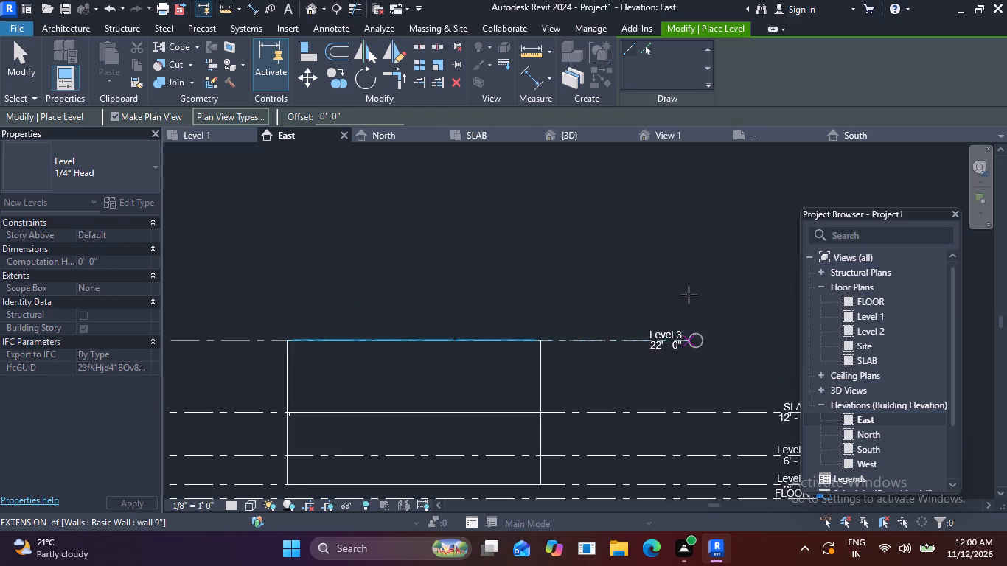
{"action": "scroll", "coordinate": [689, 295], "scroll_direction": "up", "scroll_amount": 1}
{"action": "middle_click_drag", "start_coordinate": [700, 318], "coordinate": [478, 293]}
{"action": "scroll", "coordinate": [478, 293], "scroll_direction": "up", "scroll_amount": 1}
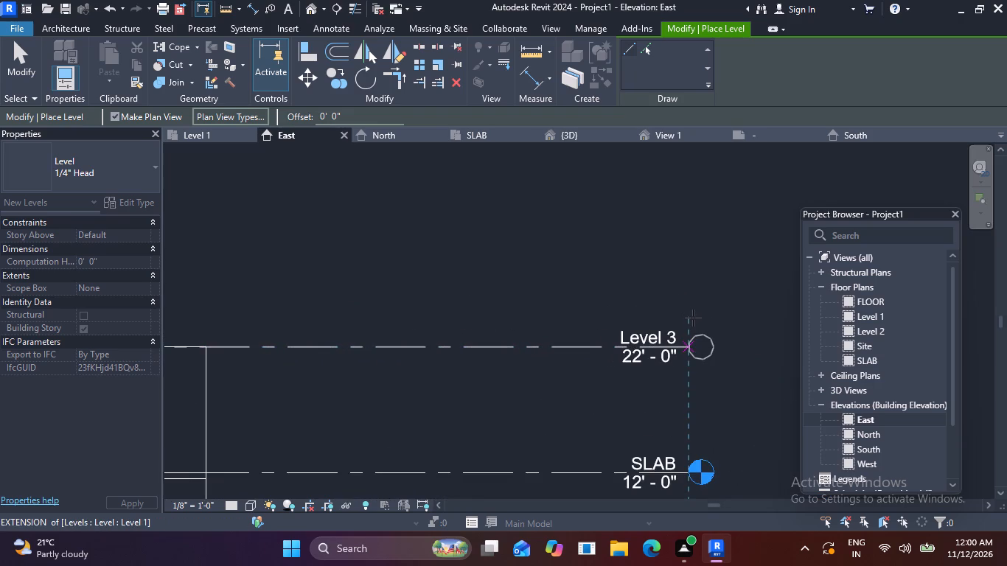
{"action": "left_click", "coordinate": [693, 318]}
{"action": "key", "text": "Escape"}
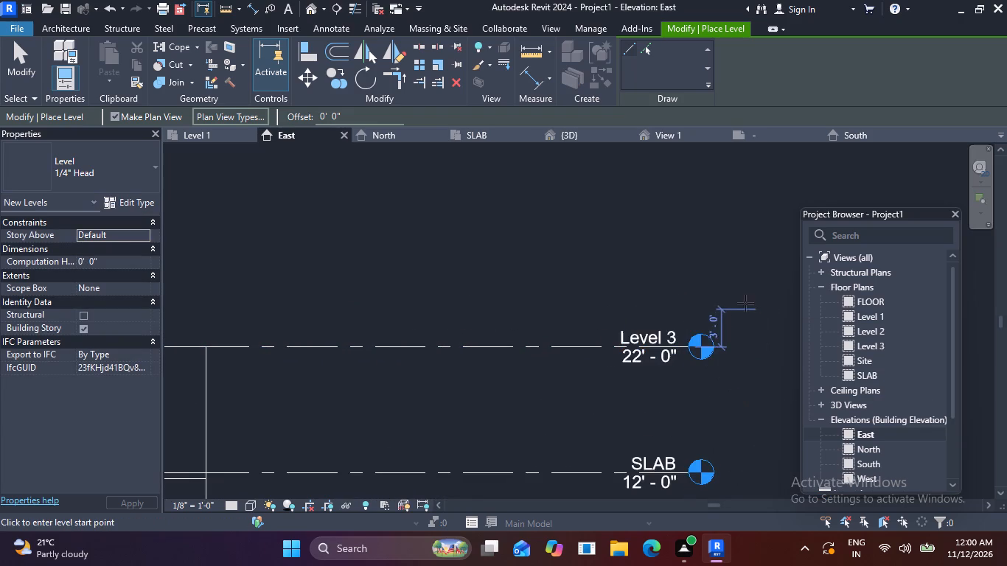
{"action": "scroll", "coordinate": [677, 307], "scroll_direction": "down", "scroll_amount": 6}
{"action": "key", "text": "Escape"}
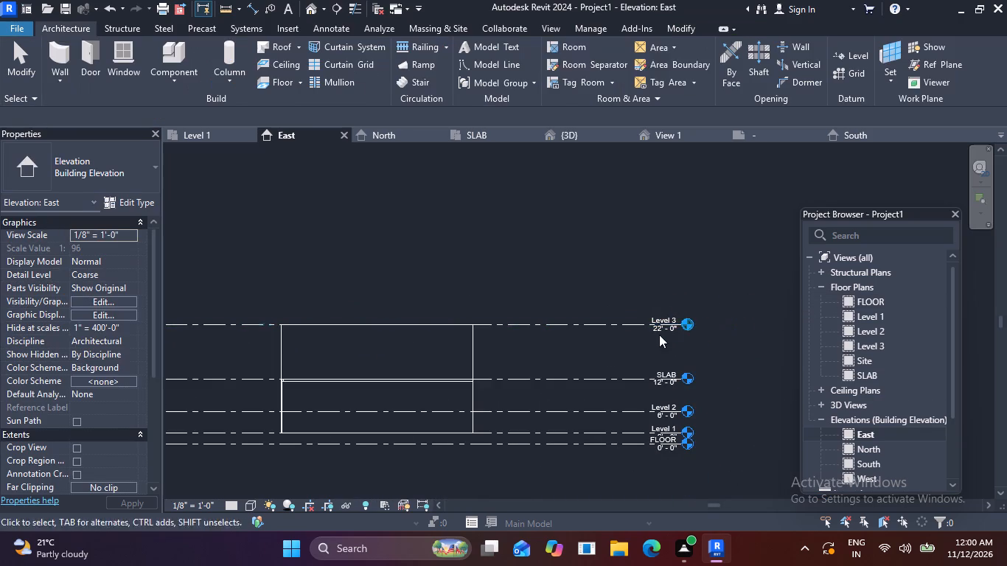
Rename the new 22' 0" level as FIRST FLOOR.
{"action": "scroll", "coordinate": [565, 346], "scroll_direction": "down", "scroll_amount": 3}
{"action": "middle_click_drag", "start_coordinate": [606, 339], "coordinate": [661, 283]}
{"action": "scroll", "coordinate": [447, 277], "scroll_direction": "up", "scroll_amount": 6}
{"action": "scroll", "coordinate": [518, 277], "scroll_direction": "up", "scroll_amount": 6}
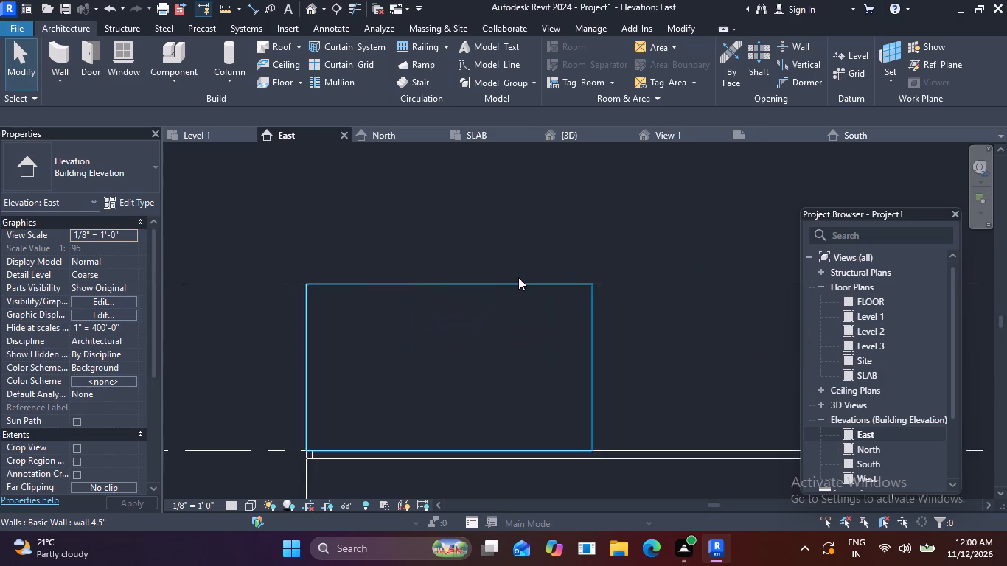
{"action": "scroll", "coordinate": [520, 282], "scroll_direction": "up", "scroll_amount": 6}
{"action": "scroll", "coordinate": [520, 282], "scroll_direction": "down", "scroll_amount": 12}
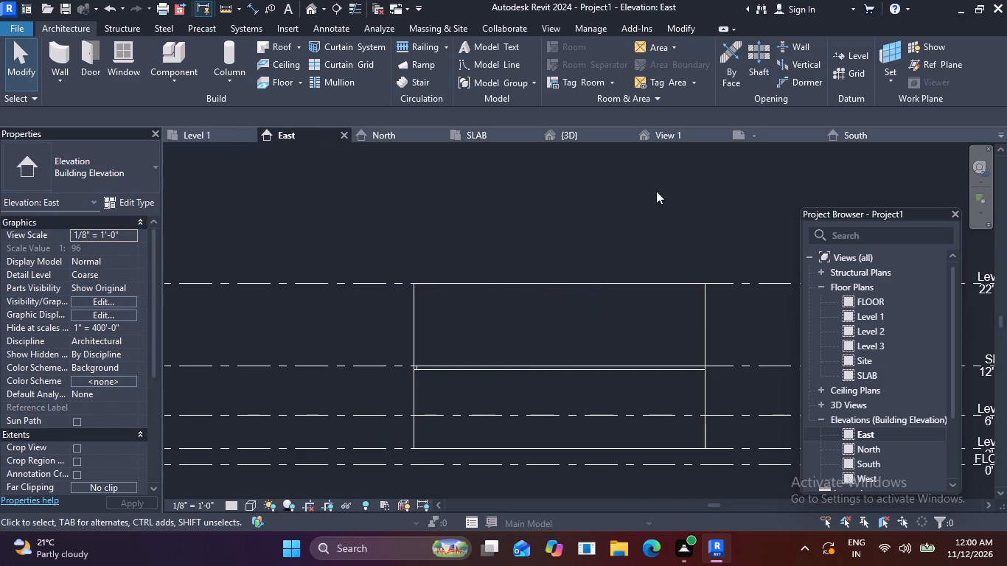
{"action": "scroll", "coordinate": [665, 276], "scroll_direction": "down", "scroll_amount": 3}
{"action": "middle_click_drag", "start_coordinate": [723, 252], "coordinate": [512, 296]}
{"action": "scroll", "coordinate": [668, 337], "scroll_direction": "up", "scroll_amount": 3}
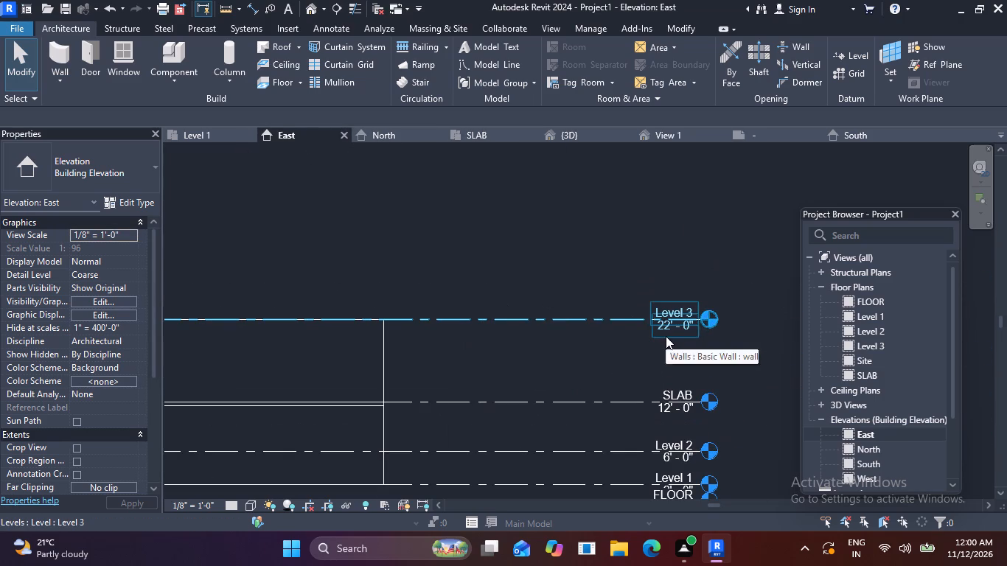
{"action": "scroll", "coordinate": [677, 331], "scroll_direction": "up", "scroll_amount": 4}
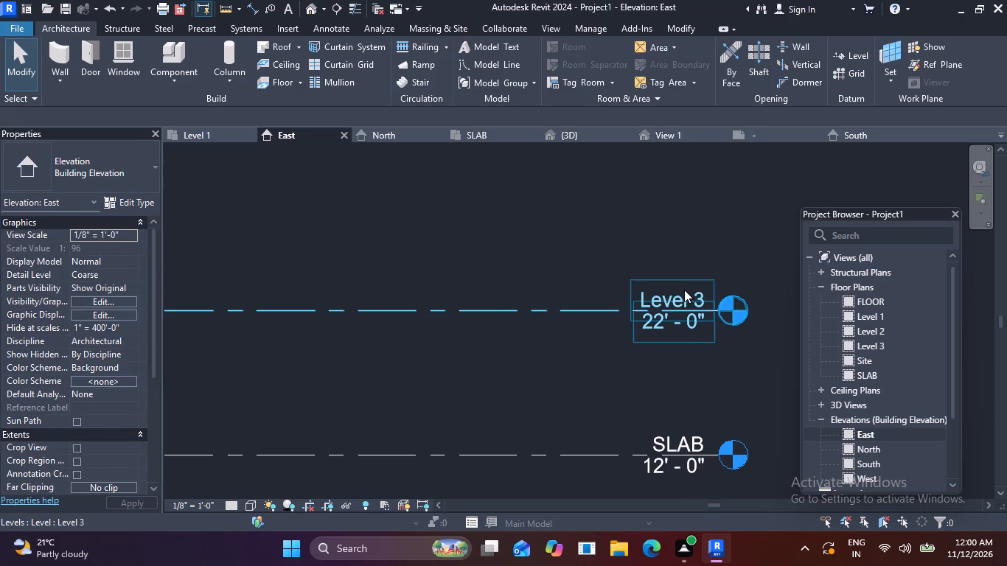
{"action": "double_click", "coordinate": [684, 290]}
{"action": "key", "text": "BackSpace"}
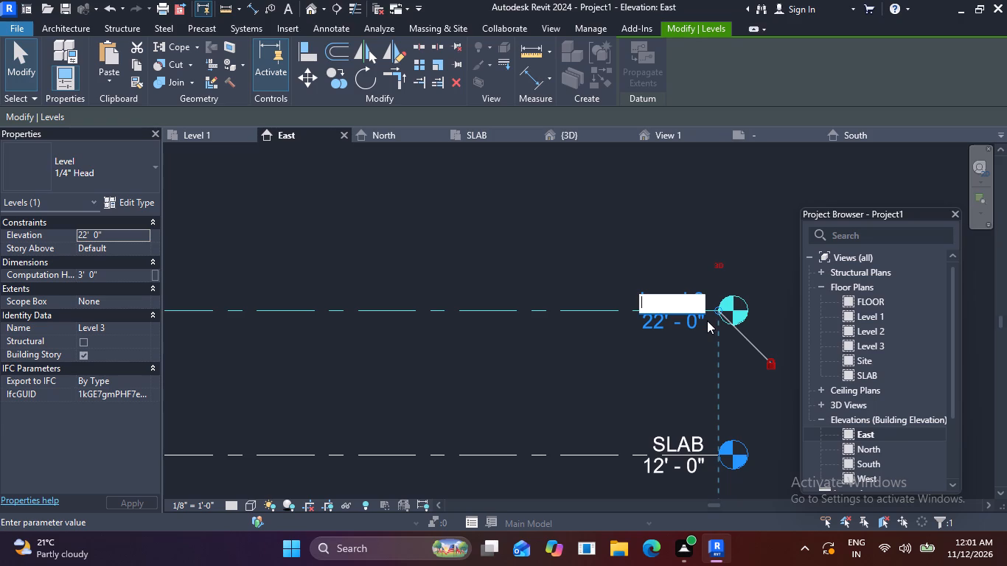
{"action": "key", "text": "f"}
{"action": "key", "text": "i"}
{"action": "key", "text": "r"}
{"action": "type", "text": "ST FLOOR"}
{"action": "key", "text": "space"}
{"action": "left_click", "coordinate": [685, 235]}
{"action": "scroll", "coordinate": [658, 267], "scroll_direction": "down", "scroll_amount": 1}
{"action": "left_click", "coordinate": [565, 272]}
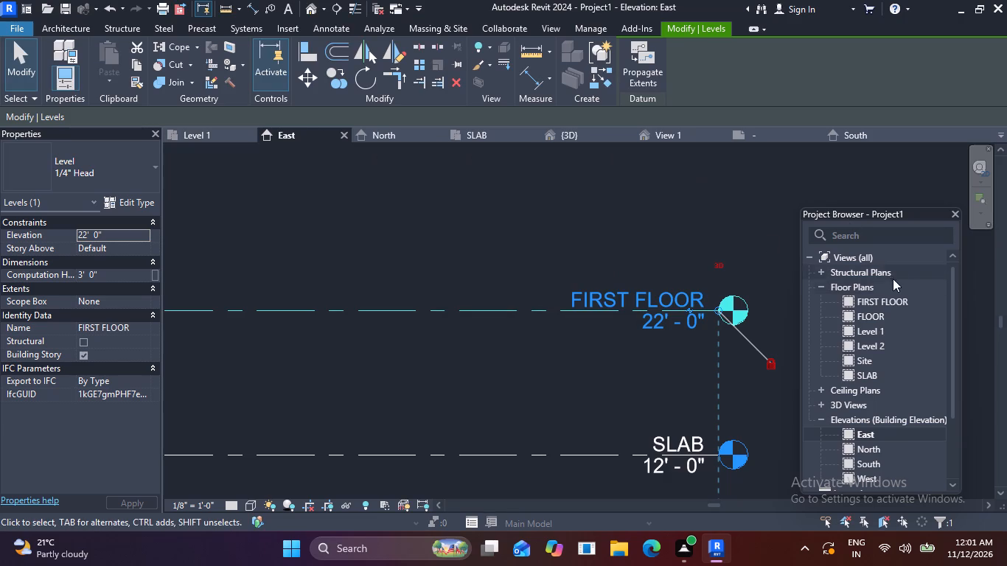
Open the FIRST FLOOR floor plan to check it.
{"action": "scroll", "coordinate": [640, 260], "scroll_direction": "down", "scroll_amount": 8}
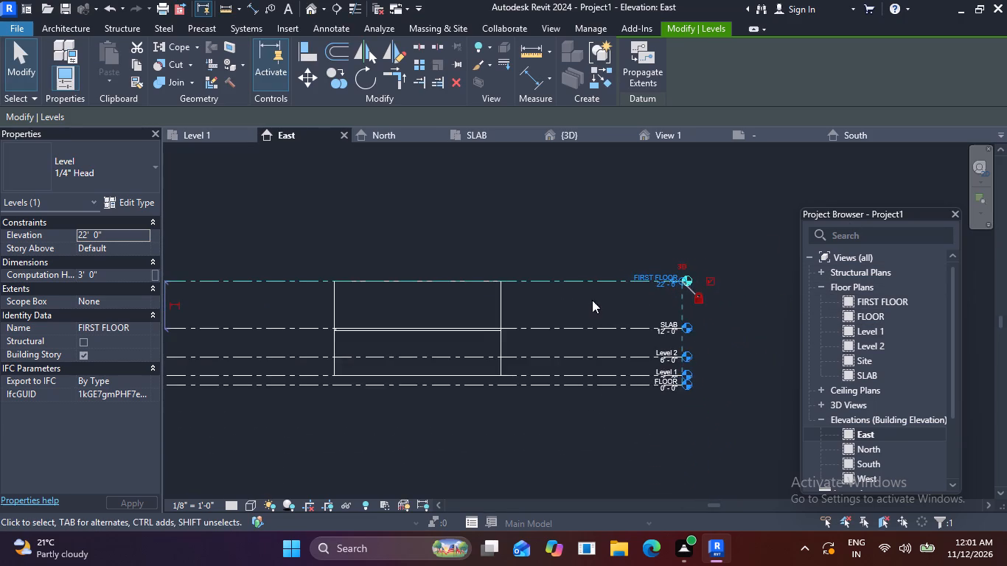
{"action": "middle_click_drag", "start_coordinate": [591, 301], "coordinate": [657, 296]}
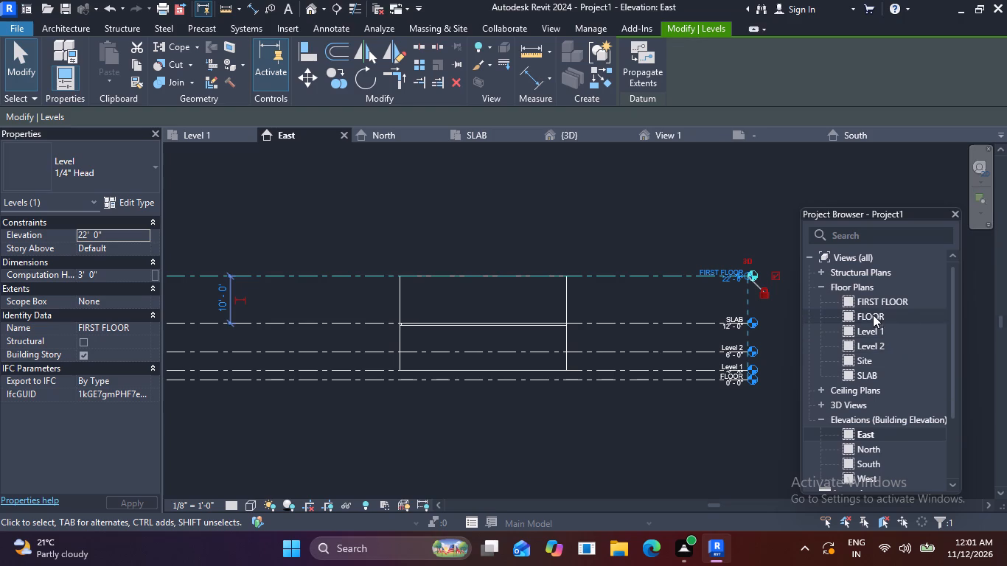
{"action": "double_click", "coordinate": [846, 299]}
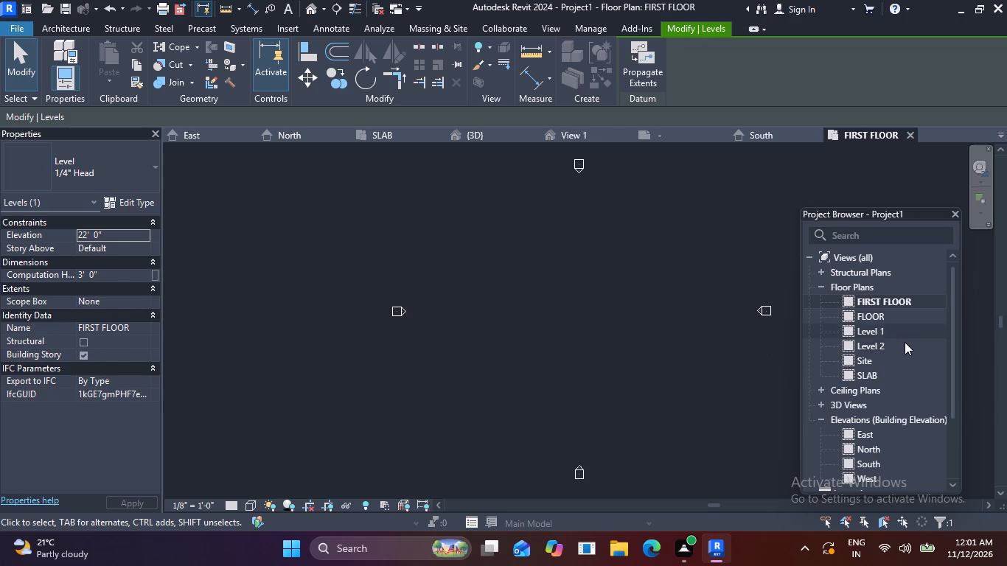
In the East elevation, copy the SLAB 6" floor horizontally to an empty spot beside the building at the same height.
{"action": "double_click", "coordinate": [846, 436]}
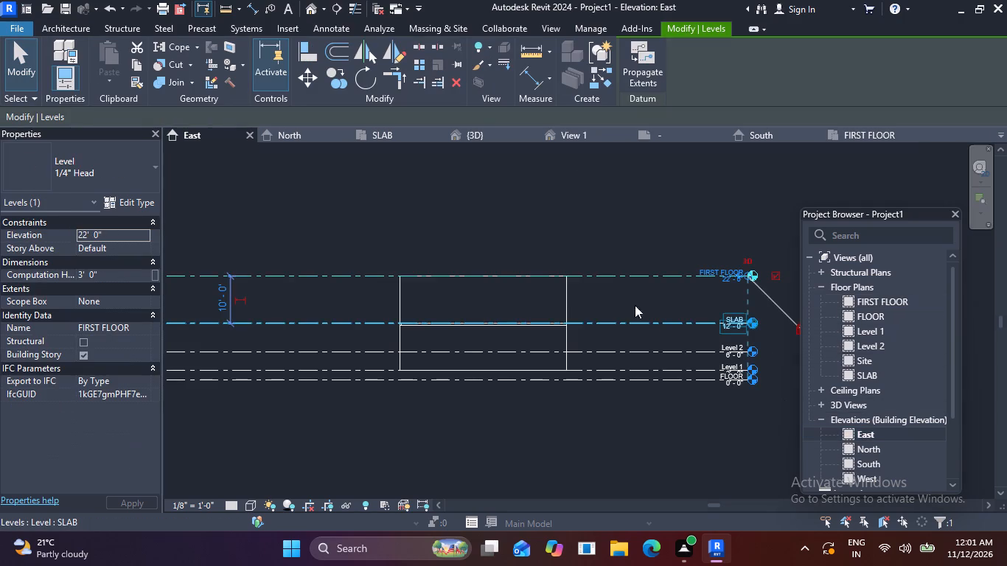
{"action": "scroll", "coordinate": [577, 298], "scroll_direction": "up", "scroll_amount": 2}
{"action": "middle_click_drag", "start_coordinate": [661, 300], "coordinate": [558, 343]}
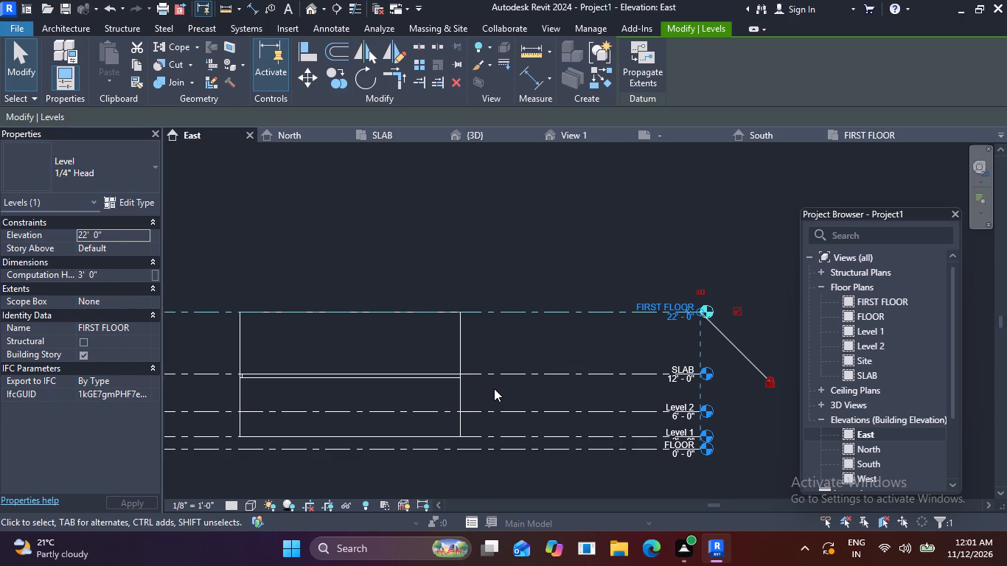
{"action": "scroll", "coordinate": [259, 374], "scroll_direction": "up", "scroll_amount": 6}
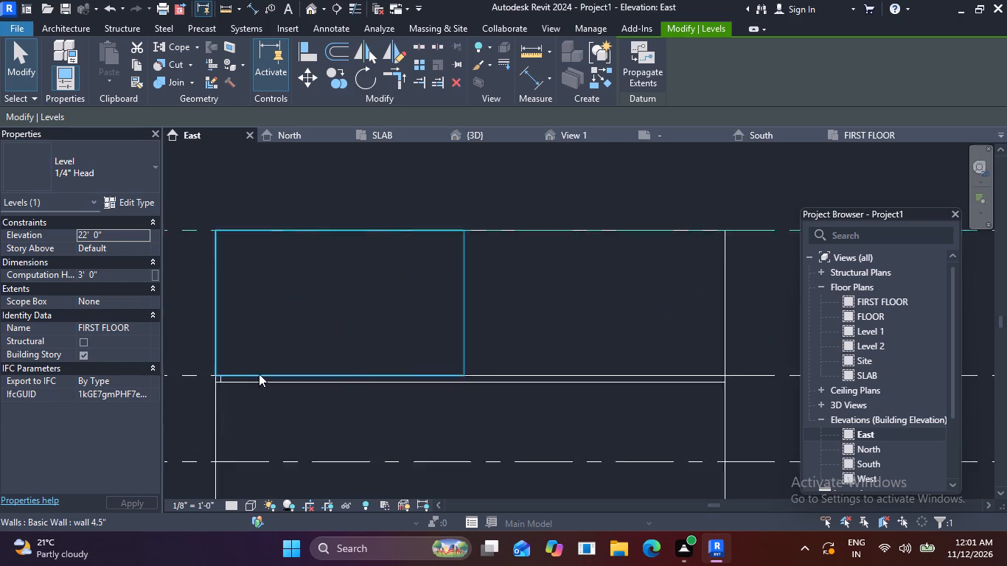
{"action": "scroll", "coordinate": [259, 374], "scroll_direction": "up", "scroll_amount": 1}
{"action": "scroll", "coordinate": [179, 407], "scroll_direction": "up", "scroll_amount": 4}
{"action": "left_click", "coordinate": [287, 356]}
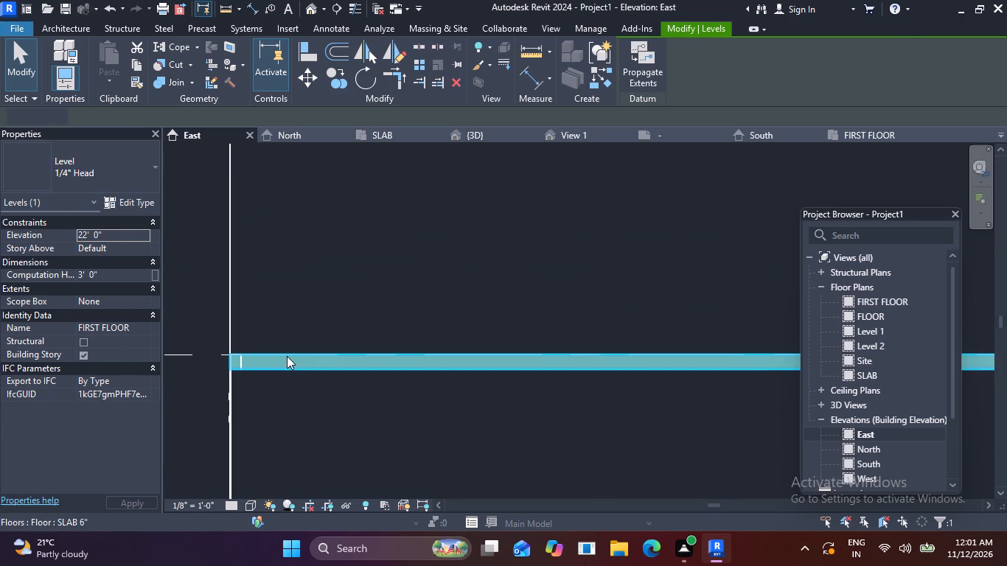
{"action": "scroll", "coordinate": [360, 428], "scroll_direction": "down", "scroll_amount": 9}
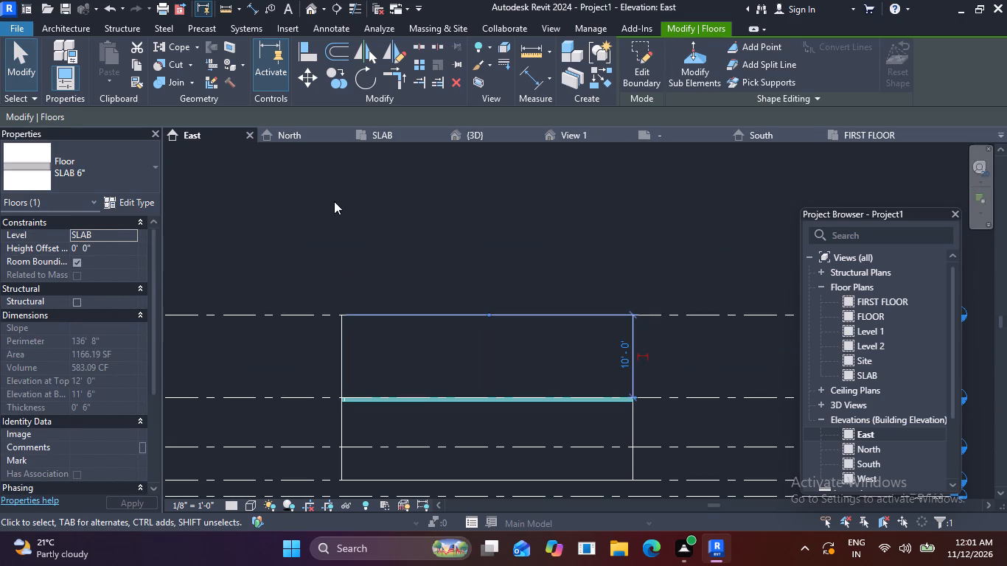
{"action": "left_click", "coordinate": [340, 74]}
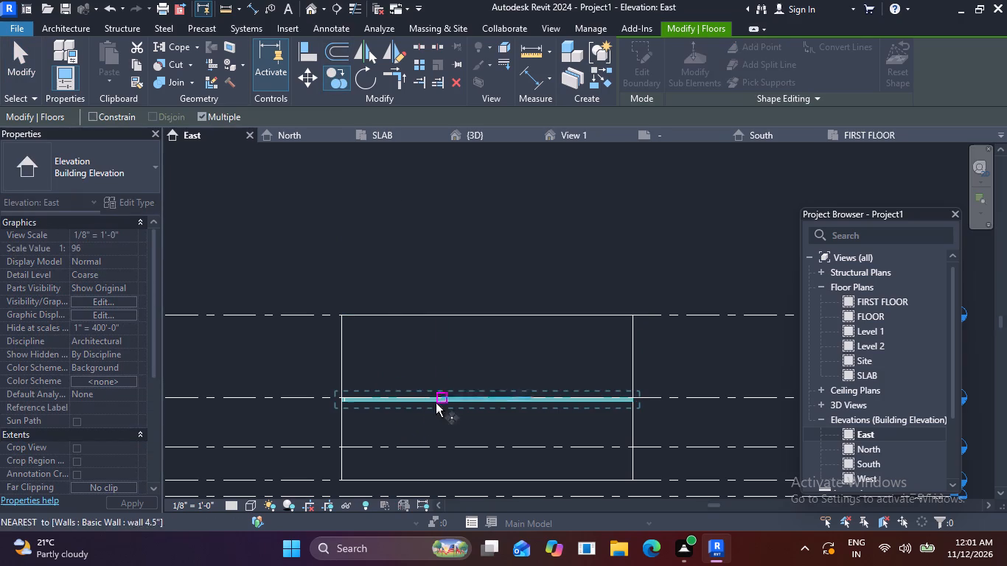
{"action": "left_click", "coordinate": [343, 402]}
{"action": "scroll", "coordinate": [230, 403], "scroll_direction": "down", "scroll_amount": 2}
{"action": "middle_click_drag", "start_coordinate": [230, 403], "coordinate": [399, 366]}
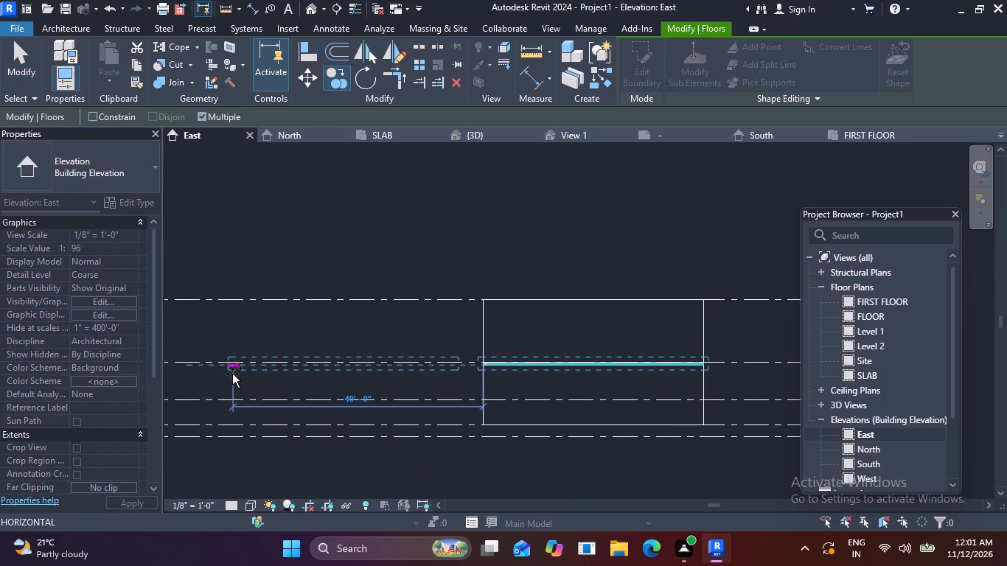
{"action": "left_click", "coordinate": [206, 374]}
{"action": "key", "text": "Escape"}
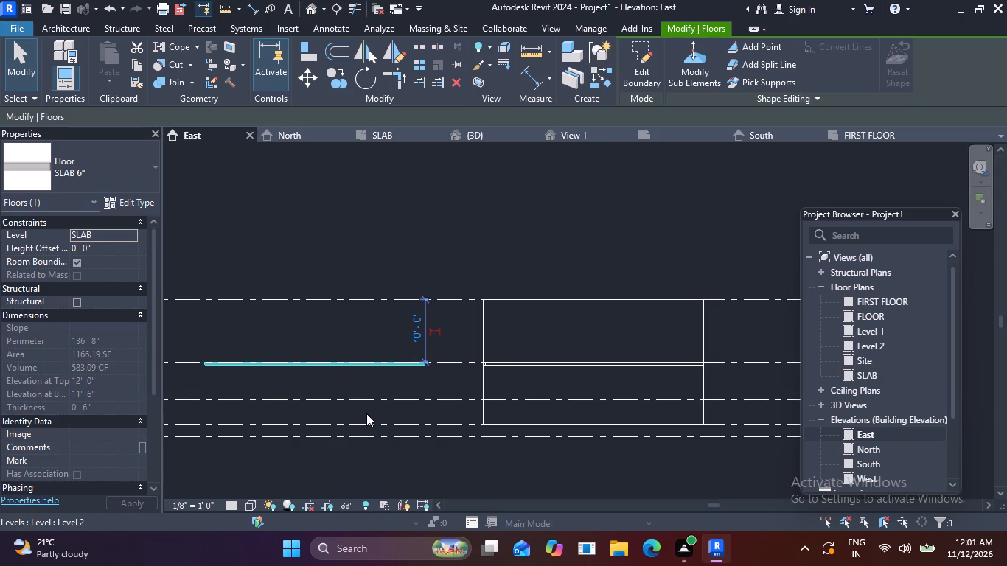
Raise the copied slab to a height offset of 10' 0" from SLAB, level with FIRST FLOOR.
{"action": "key", "text": "ctrl+alt+Up"}
{"action": "key", "text": "ctrl+alt+Up"}
{"action": "key", "text": "ctrl+alt+Up"}
{"action": "key", "text": "ctrl+alt+Up"}
{"action": "key", "text": "ctrl+alt+Up"}
{"action": "key", "text": "ctrl+alt+Up"}
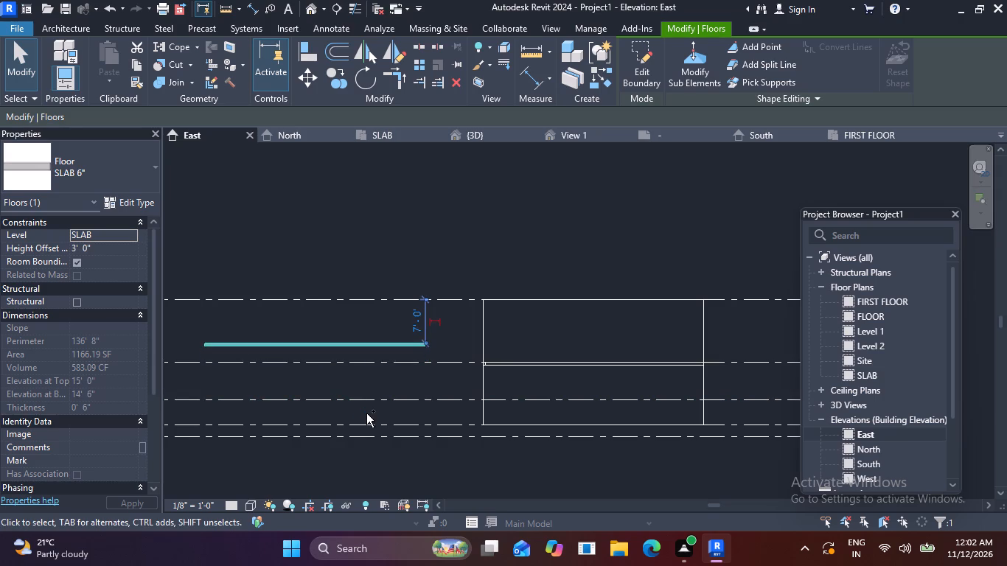
{"action": "key", "text": "ctrl+alt+Up"}
{"action": "key", "text": "ctrl+alt+Up"}
{"action": "key", "text": "ctrl+alt+Up"}
{"action": "key", "text": "ctrl+alt+Up"}
{"action": "key", "text": "ctrl+alt+Up"}
{"action": "key", "text": "ctrl+alt+Up"}
{"action": "key", "text": "ctrl+alt+Up"}
{"action": "key", "text": "ctrl+alt+Up"}
{"action": "key", "text": "ctrl+alt+Up"}
{"action": "key", "text": "ctrl+alt+Up"}
{"action": "key", "text": "ctrl+alt+Up"}
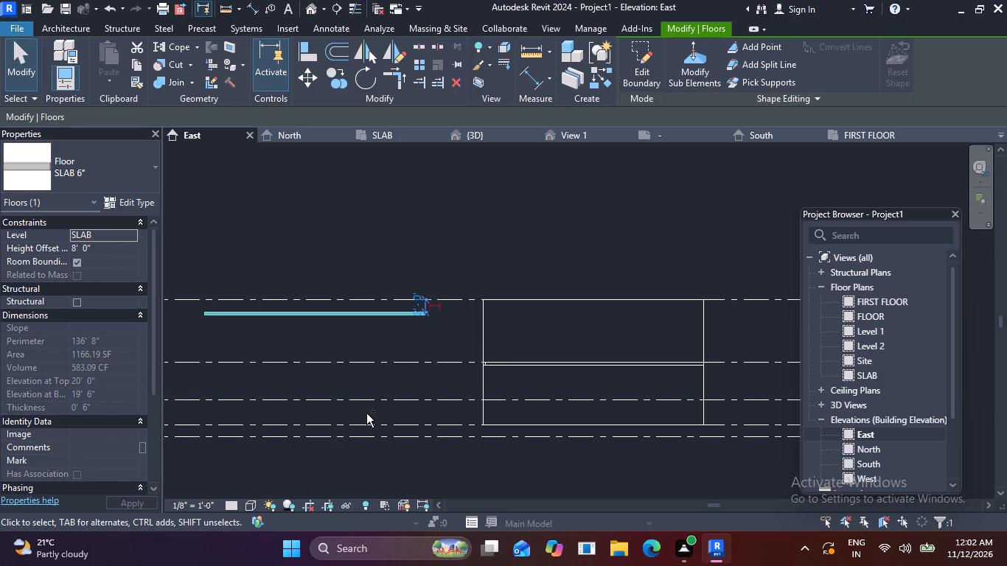
{"action": "key", "text": "ctrl+alt+Up"}
{"action": "key", "text": "ctrl+alt+Up"}
{"action": "key", "text": "ctrl+alt+Up"}
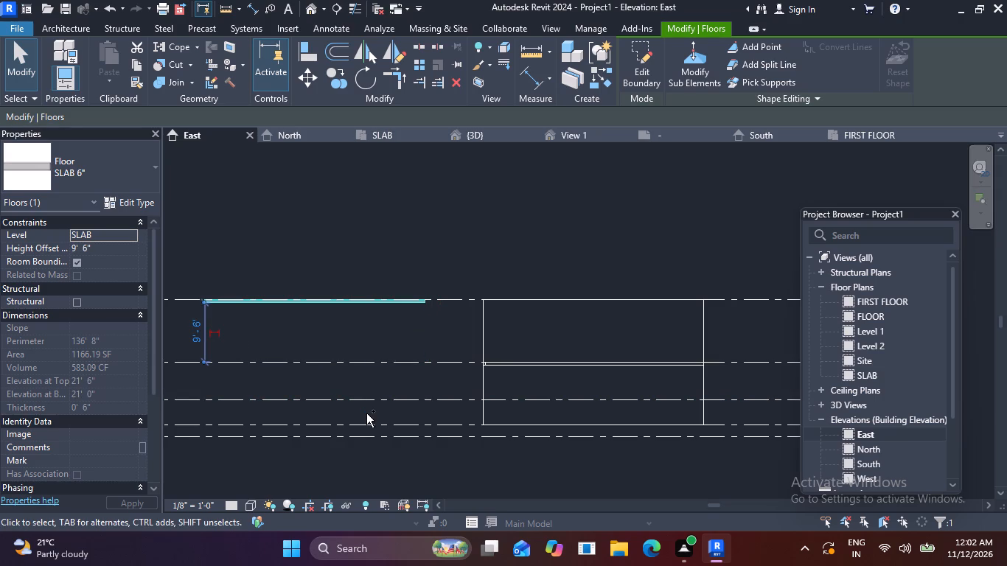
{"action": "scroll", "coordinate": [387, 290], "scroll_direction": "up", "scroll_amount": 9}
{"action": "scroll", "coordinate": [585, 349], "scroll_direction": "down", "scroll_amount": 1}
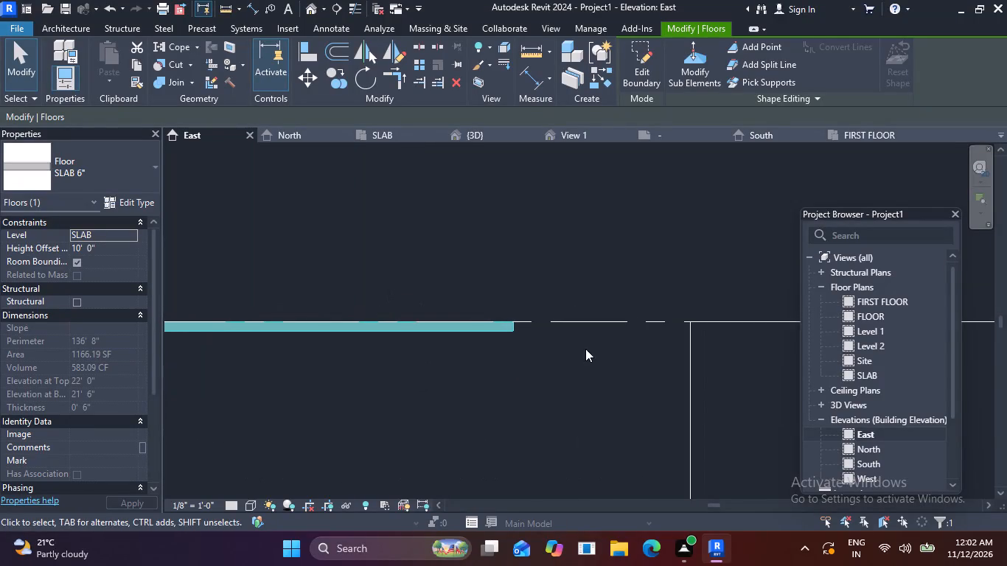
Nudge the raised slab copy horizontally across the elevation until it sits over the upper-storey walls.
{"action": "middle_click_drag", "start_coordinate": [524, 358], "coordinate": [216, 379]}
{"action": "scroll", "coordinate": [411, 381], "scroll_direction": "down", "scroll_amount": 5}
{"action": "middle_click_drag", "start_coordinate": [638, 337], "coordinate": [470, 356]}
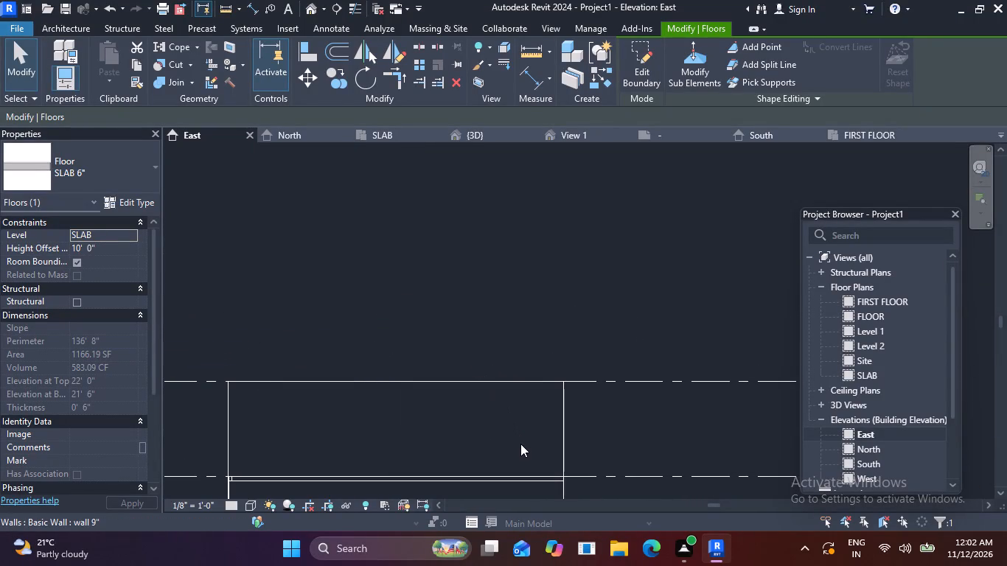
{"action": "key", "text": "ctrl+alt+Right"}
{"action": "key", "text": "ctrl+alt+Right"}
{"action": "key", "text": "ctrl+alt+Right"}
{"action": "key", "text": "ctrl+alt+Right"}
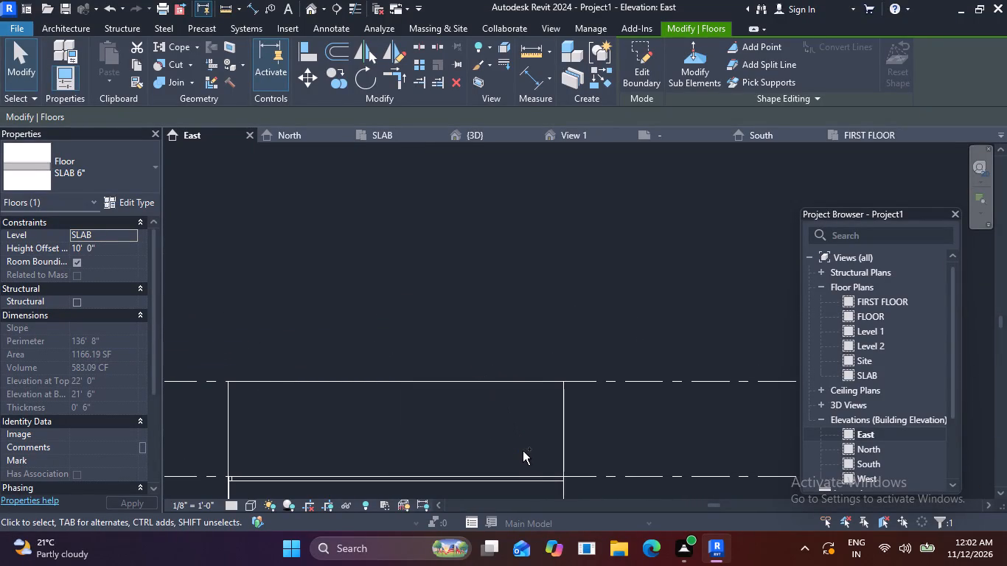
{"action": "scroll", "coordinate": [523, 451], "scroll_direction": "down", "scroll_amount": 1, "text": "ctrl+alt"}
{"action": "scroll", "coordinate": [523, 451], "scroll_direction": "down", "scroll_amount": 2}
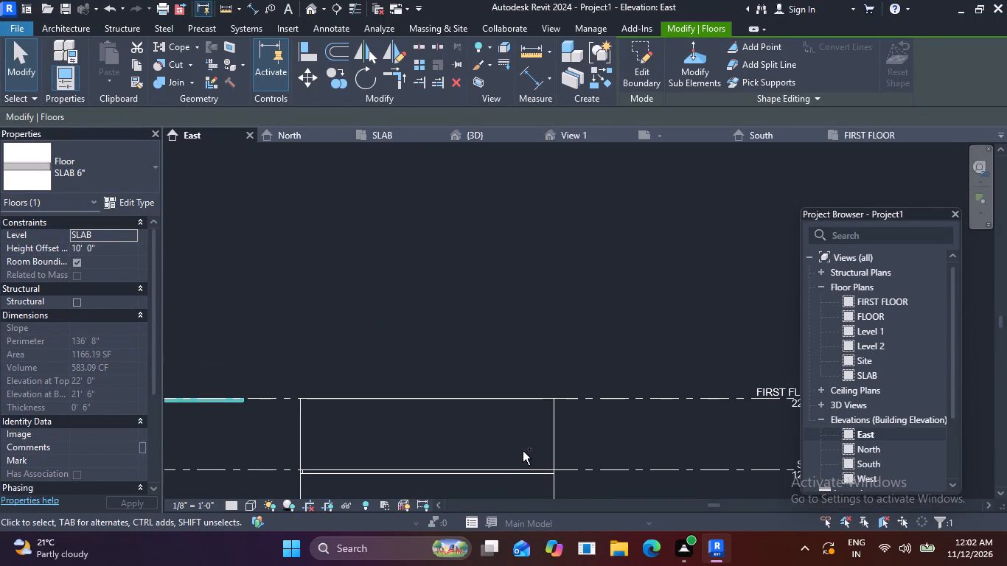
{"action": "key", "text": "ctrl+alt+Right"}
{"action": "key", "text": "ctrl+alt+Right"}
{"action": "key", "text": "ctrl+alt+Right"}
{"action": "key", "text": "ctrl+alt+Right"}
{"action": "key", "text": "ctrl+alt+Right"}
{"action": "key", "text": "ctrl+alt+Right"}
{"action": "key", "text": "ctrl+alt+Right"}
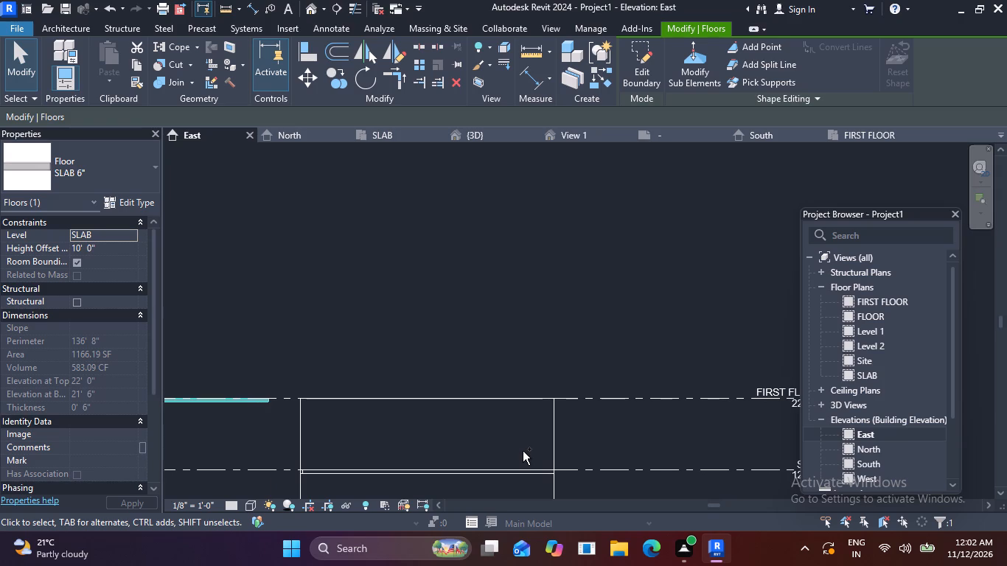
{"action": "key", "text": "ctrl+alt+Right"}
{"action": "key", "text": "ctrl+alt+Right"}
{"action": "key", "text": "ctrl+alt+Right"}
{"action": "key", "text": "ctrl+alt+Right"}
{"action": "key", "text": "ctrl+alt+Right"}
{"action": "key", "text": "ctrl+alt+Right"}
{"action": "key", "text": "ctrl+alt+Right"}
{"action": "key", "text": "ctrl+alt+Right"}
{"action": "key", "text": "ctrl+alt+Right"}
{"action": "key", "text": "ctrl+alt+Right"}
{"action": "key", "text": "ctrl+alt+Right"}
{"action": "key", "text": "ctrl+alt+Right"}
{"action": "key", "text": "ctrl+alt+Right"}
{"action": "key", "text": "ctrl+alt+Right"}
{"action": "key", "text": "ctrl+alt+Right"}
{"action": "key", "text": "ctrl+alt+Right"}
{"action": "key", "text": "ctrl+alt+Right"}
{"action": "key", "text": "ctrl+alt+Right"}
{"action": "key", "text": "ctrl+alt+Right"}
{"action": "key", "text": "ctrl+alt+Right"}
{"action": "key", "text": "ctrl+alt+Right"}
{"action": "key", "text": "ctrl+alt+Right"}
{"action": "key", "text": "ctrl+alt+Right"}
{"action": "key", "text": "ctrl+alt+Right"}
{"action": "key", "text": "ctrl+alt+Right"}
{"action": "key", "text": "ctrl+alt+Right"}
{"action": "key", "text": "ctrl+alt+Right"}
{"action": "key", "text": "ctrl+alt+Right"}
{"action": "key", "text": "ctrl+alt+Right"}
{"action": "key", "text": "ctrl+alt+Right"}
{"action": "key", "text": "ctrl+alt+Right"}
{"action": "key", "text": "ctrl+alt+Right"}
{"action": "key", "text": "ctrl+alt+Right"}
{"action": "key", "text": "ctrl+alt+Right"}
{"action": "key", "text": "ctrl+alt+Right"}
{"action": "key", "text": "ctrl+alt+Right"}
{"action": "key", "text": "ctrl+alt+Right"}
{"action": "key", "text": "ctrl+alt+Right"}
{"action": "key", "text": "ctrl+alt+Right"}
{"action": "key", "text": "ctrl+alt+Right"}
{"action": "key", "text": "ctrl+alt+Right"}
{"action": "key", "text": "ctrl+alt+Right"}
{"action": "key", "text": "ctrl+alt+Right"}
{"action": "key", "text": "ctrl+alt+Right"}
{"action": "key", "text": "ctrl+alt+Right"}
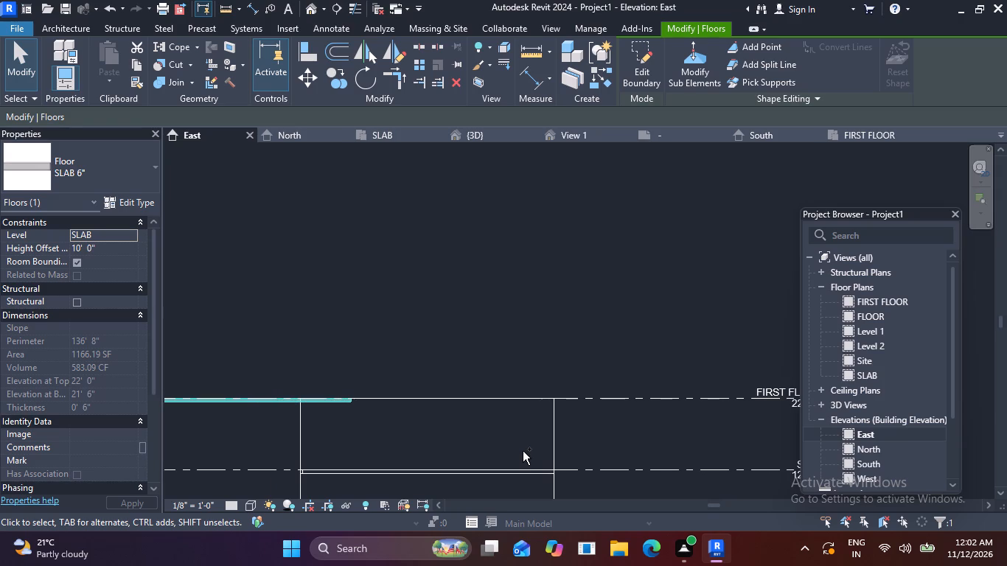
{"action": "key", "text": "ctrl+alt+Right"}
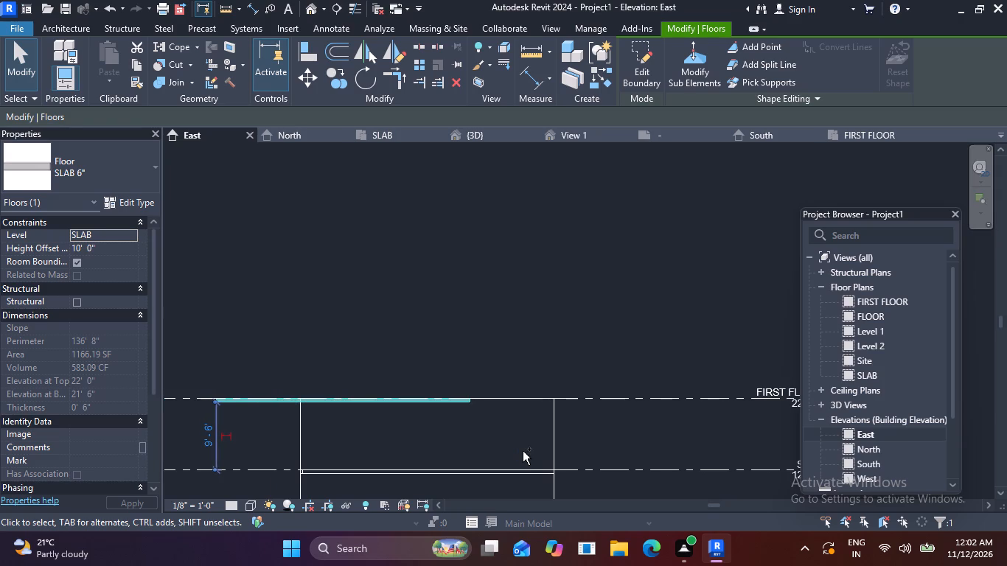
{"action": "key", "text": "ctrl+alt+Right"}
{"action": "key", "text": "ctrl+alt+Right"}
{"action": "key", "text": "ctrl+alt+Right"}
{"action": "key", "text": "ctrl+alt+Right"}
{"action": "key", "text": "ctrl+alt+Right"}
{"action": "key", "text": "ctrl+alt+Right"}
{"action": "key", "text": "ctrl+alt+Right"}
{"action": "key", "text": "ctrl+alt+Right"}
{"action": "key", "text": "ctrl+alt+Right"}
{"action": "key", "text": "ctrl+alt+Right"}
{"action": "key", "text": "ctrl+alt+Right"}
{"action": "key", "text": "ctrl+alt+Right"}
{"action": "key", "text": "ctrl+alt+Right"}
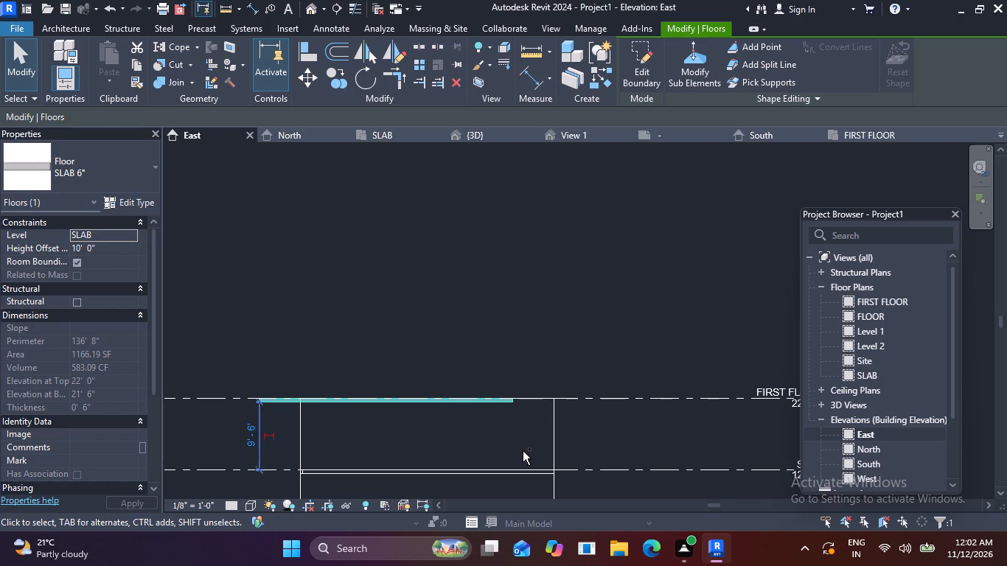
{"action": "key", "text": "ctrl+alt+Right"}
{"action": "key", "text": "ctrl+alt+Right"}
{"action": "key", "text": "ctrl+alt+Right"}
{"action": "key", "text": "ctrl+alt+Right"}
{"action": "key", "text": "ctrl+alt+Right"}
{"action": "key", "text": "ctrl+alt+Right"}
{"action": "key", "text": "ctrl+alt+Right"}
{"action": "key", "text": "ctrl+alt+Right"}
{"action": "key", "text": "ctrl+alt+Right"}
{"action": "key", "text": "ctrl+alt+Right"}
{"action": "key", "text": "ctrl+alt+Right"}
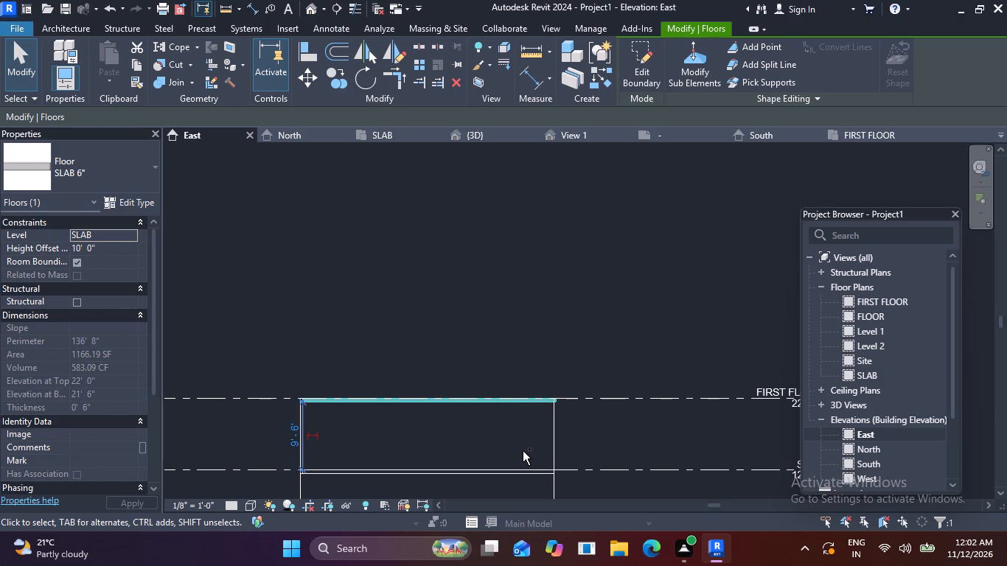
{"action": "key", "text": "ctrl+alt+Left"}
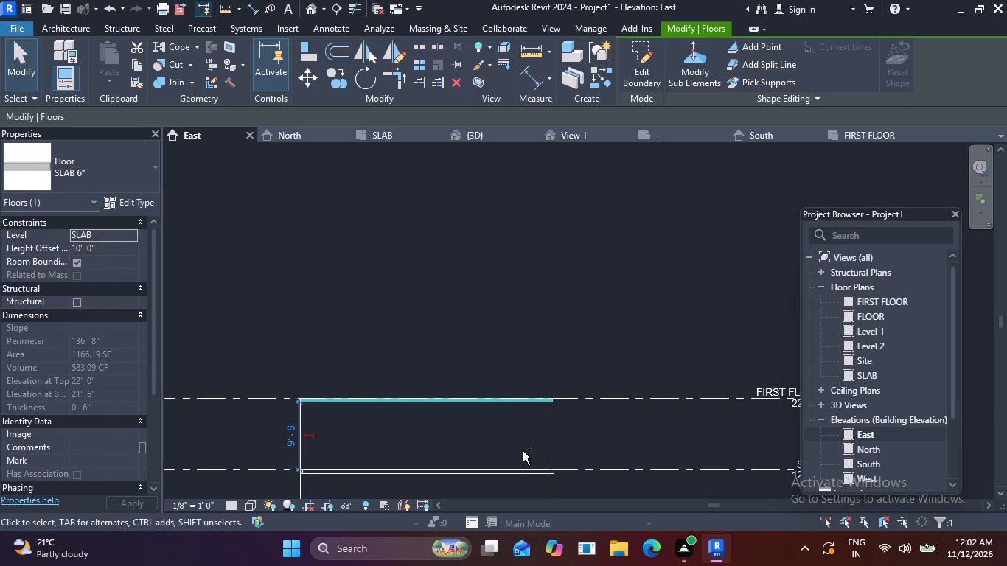
Fine-nudge the top slab horizontally until its end edge is flush with the outer face of the end wall.
{"action": "scroll", "coordinate": [562, 406], "scroll_direction": "up", "scroll_amount": 10}
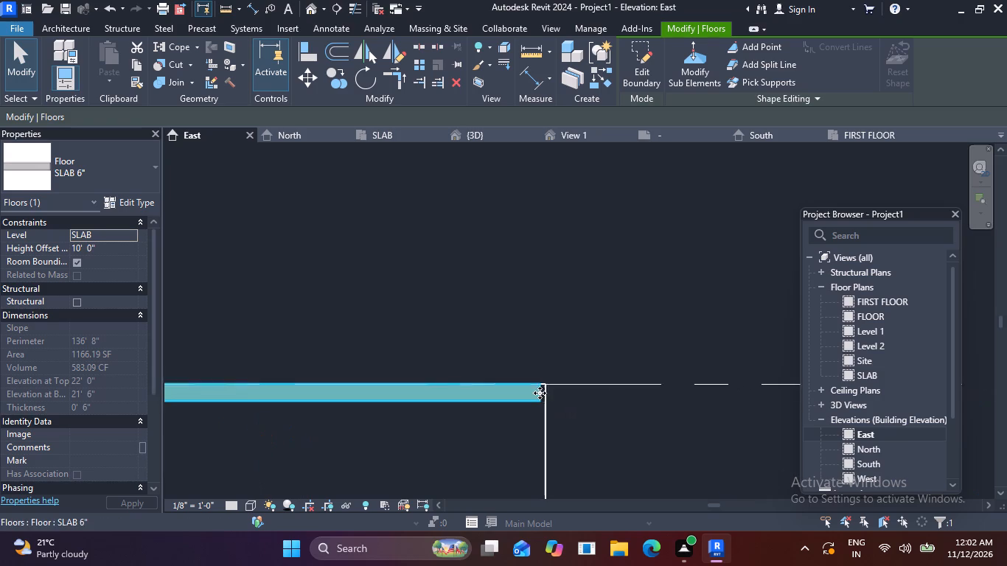
{"action": "scroll", "coordinate": [540, 393], "scroll_direction": "up", "scroll_amount": 16}
{"action": "key", "text": "ctrl+alt+Right"}
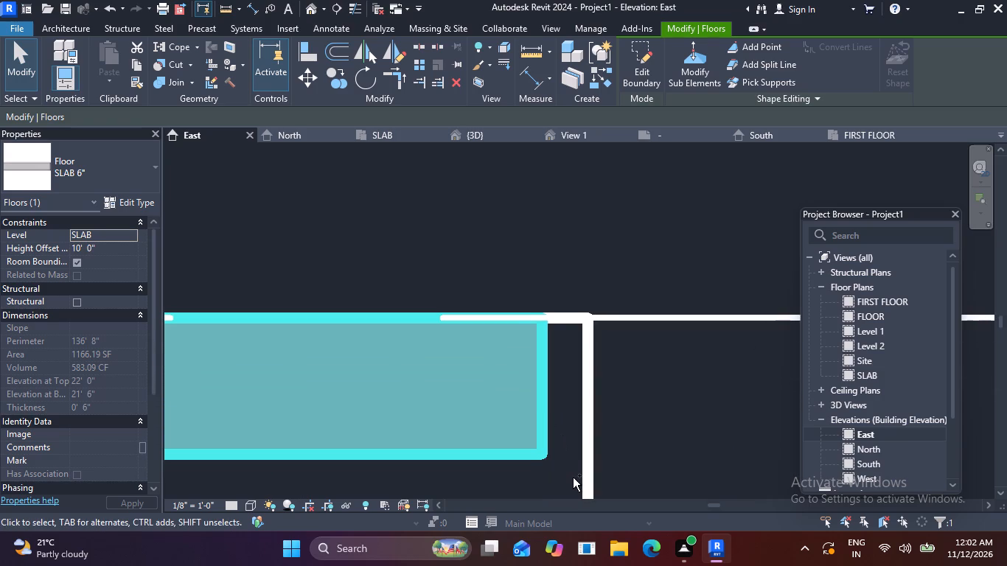
{"action": "key", "text": "ctrl+alt+Right"}
{"action": "key", "text": "ctrl+alt+Right"}
{"action": "key", "text": "ctrl+alt+Right"}
{"action": "key", "text": "ctrl+alt+Right"}
{"action": "key", "text": "ctrl+alt+Right"}
{"action": "key", "text": "ctrl+alt+Right"}
{"action": "key", "text": "ctrl+alt+Right"}
{"action": "key", "text": "ctrl+alt+Right"}
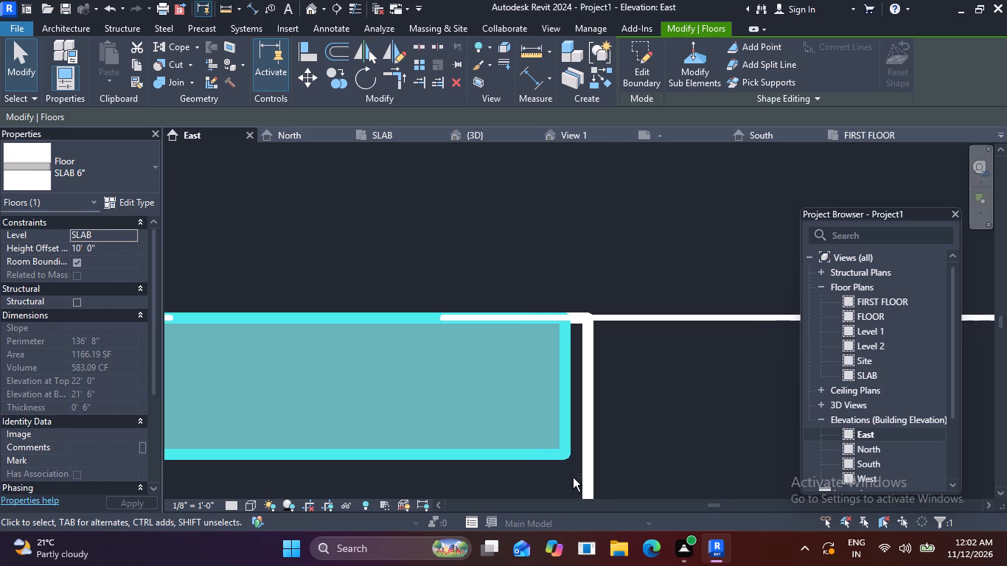
{"action": "key", "text": "ctrl+alt+Right"}
{"action": "key", "text": "ctrl+alt+Right"}
{"action": "key", "text": "ctrl+alt+Right"}
{"action": "key", "text": "ctrl+alt+Right"}
{"action": "key", "text": "ctrl+alt+Right"}
{"action": "key", "text": "ctrl+alt+Right"}
{"action": "key", "text": "ctrl+alt+Right"}
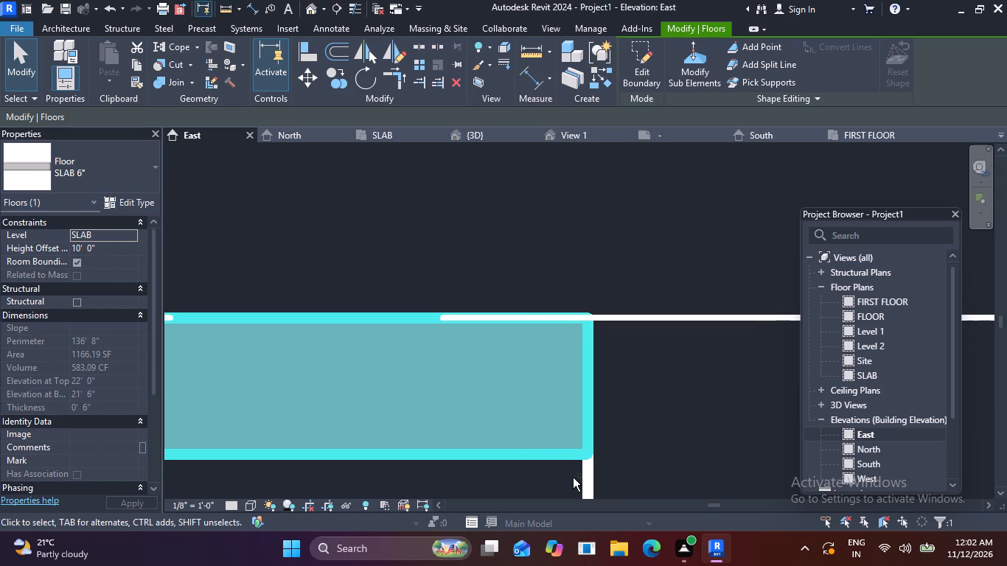
{"action": "left_click", "coordinate": [638, 281]}
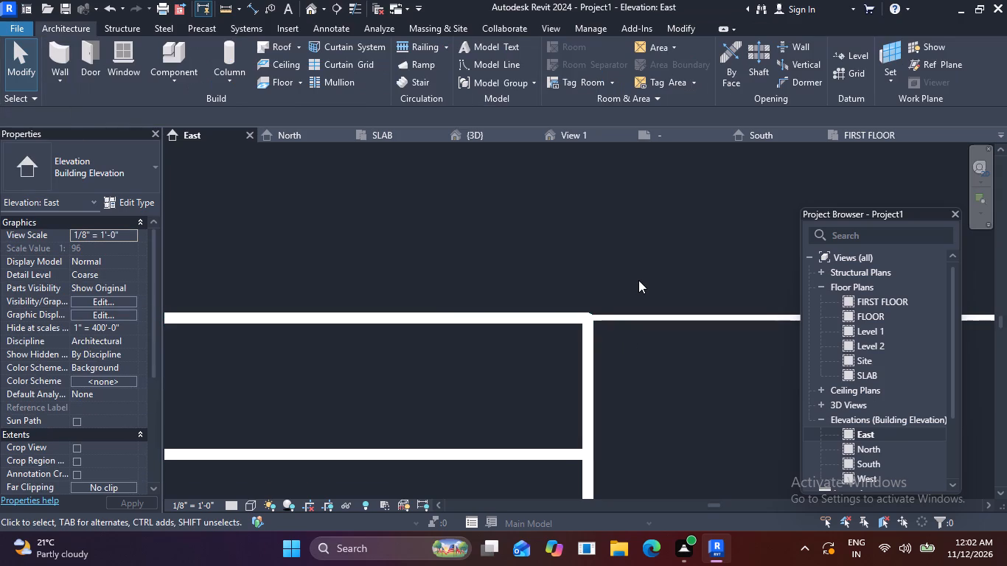
Check the new top slab over the whole building in the East elevation and in the 3D view.
{"action": "scroll", "coordinate": [638, 280], "scroll_direction": "down", "scroll_amount": 15}
{"action": "scroll", "coordinate": [614, 356], "scroll_direction": "down", "scroll_amount": 7}
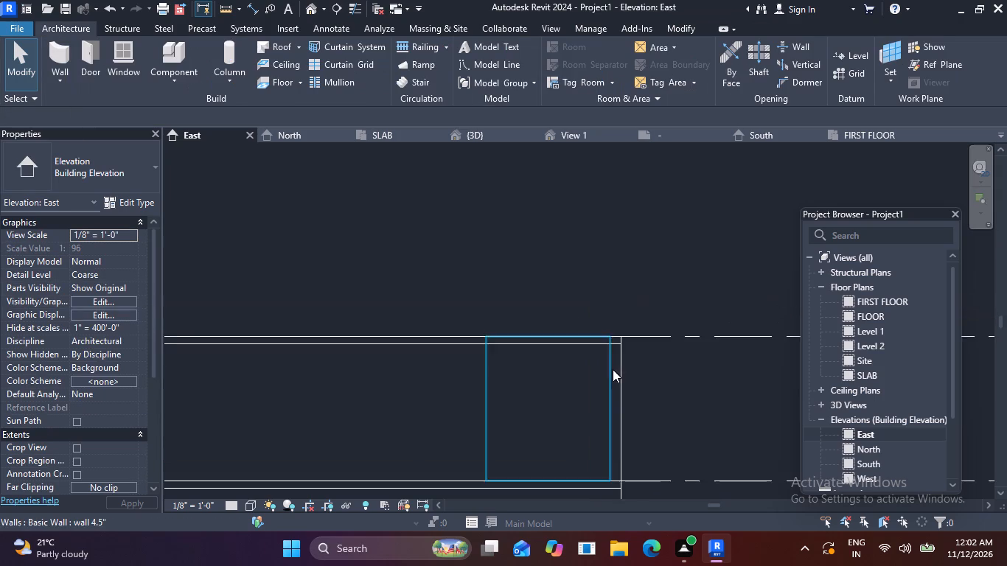
{"action": "middle_click_drag", "start_coordinate": [581, 388], "coordinate": [658, 382]}
{"action": "scroll", "coordinate": [588, 391], "scroll_direction": "down", "scroll_amount": 4}
{"action": "middle_click_drag", "start_coordinate": [592, 401], "coordinate": [587, 365]}
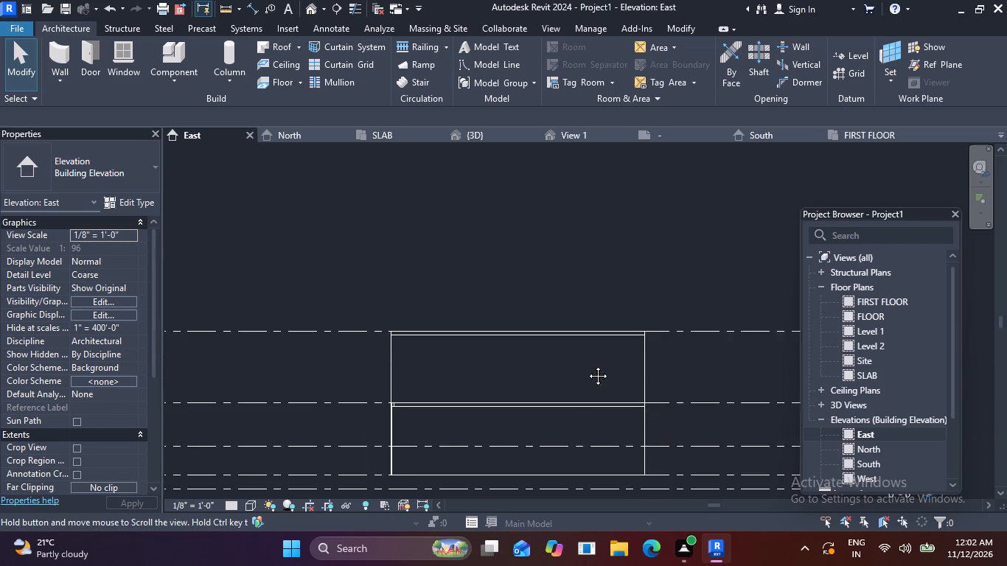
{"action": "middle_click_drag", "start_coordinate": [587, 365], "coordinate": [587, 364]}
{"action": "key", "text": "Escape"}
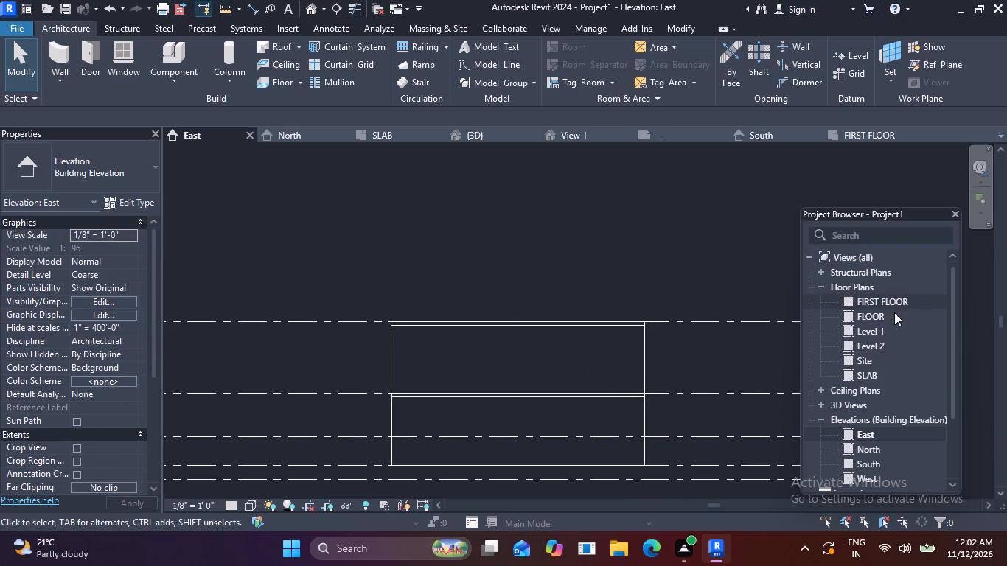
{"action": "left_click", "coordinate": [488, 133]}
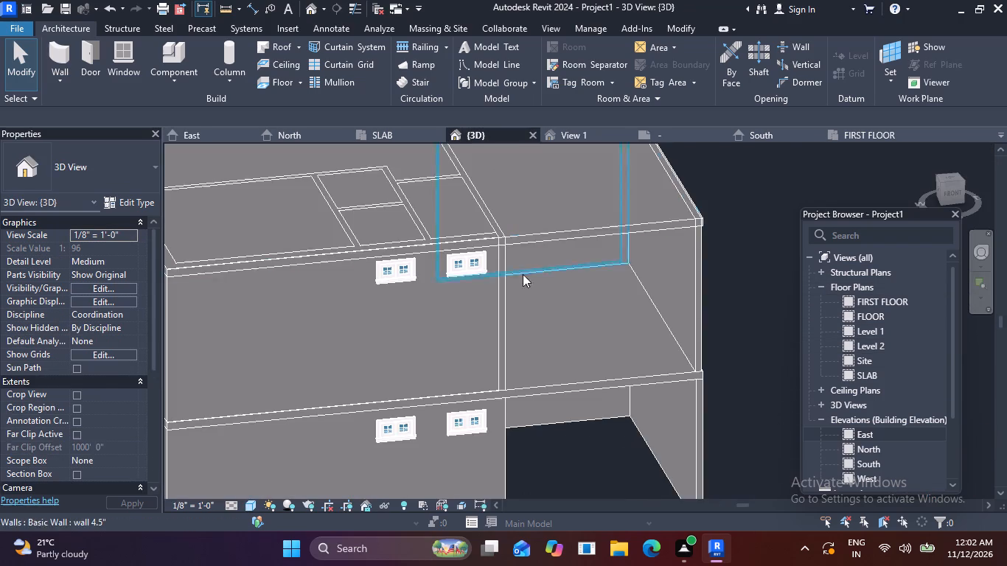
{"action": "scroll", "coordinate": [532, 292], "scroll_direction": "down", "scroll_amount": 4}
{"action": "middle_click_drag", "start_coordinate": [542, 308], "coordinate": [632, 338]}
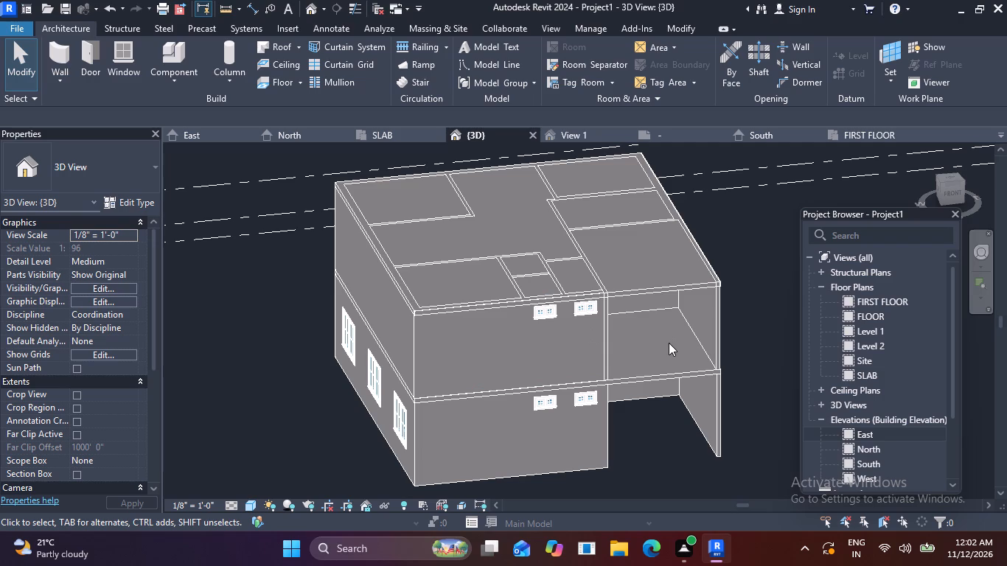
Open the FIRST FLOOR floor plan and frame the top slab outline.
{"action": "double_click", "coordinate": [852, 300]}
{"action": "scroll", "coordinate": [504, 325], "scroll_direction": "up", "scroll_amount": 4}
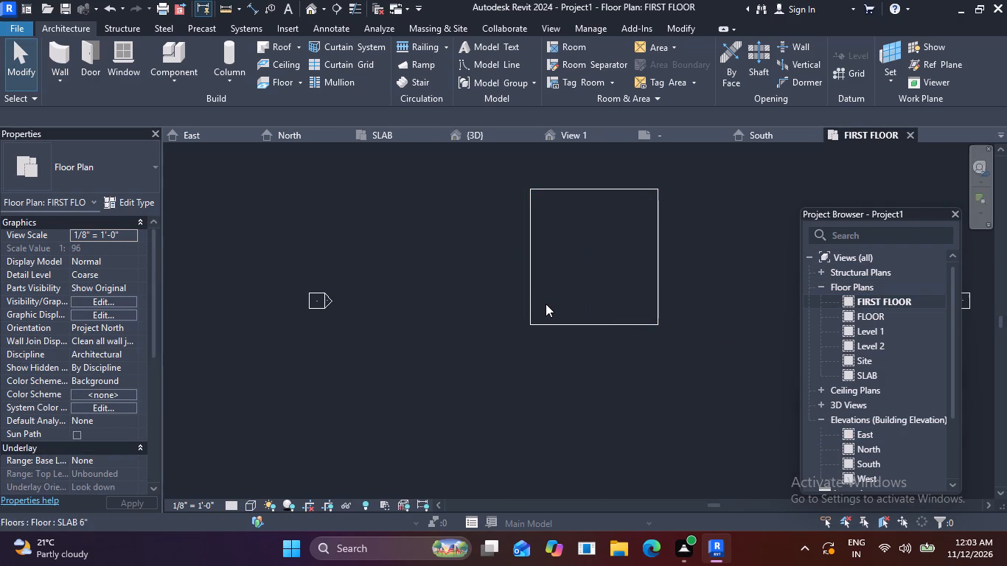
{"action": "scroll", "coordinate": [551, 299], "scroll_direction": "down", "scroll_amount": 3}
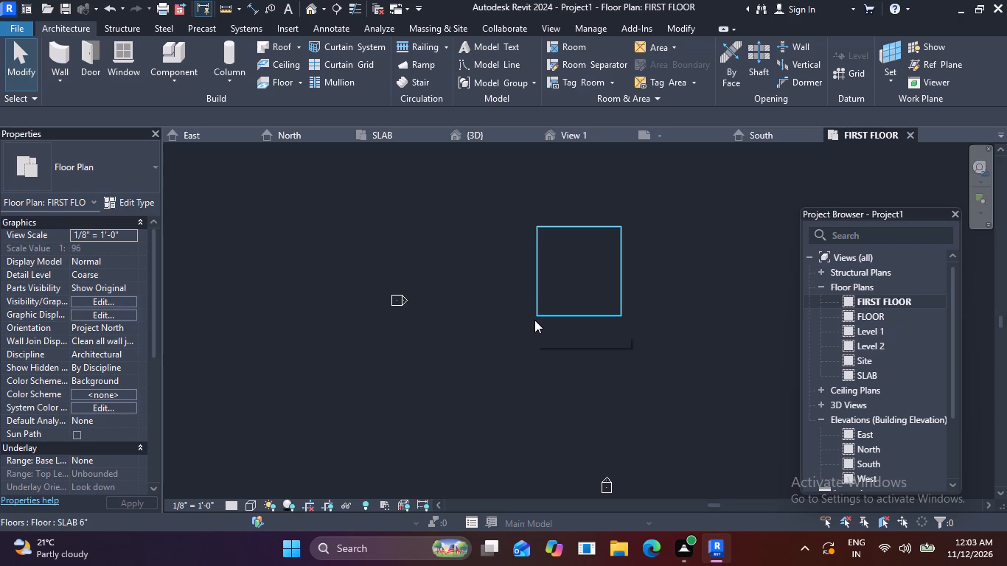
{"action": "scroll", "coordinate": [534, 317], "scroll_direction": "up", "scroll_amount": 4}
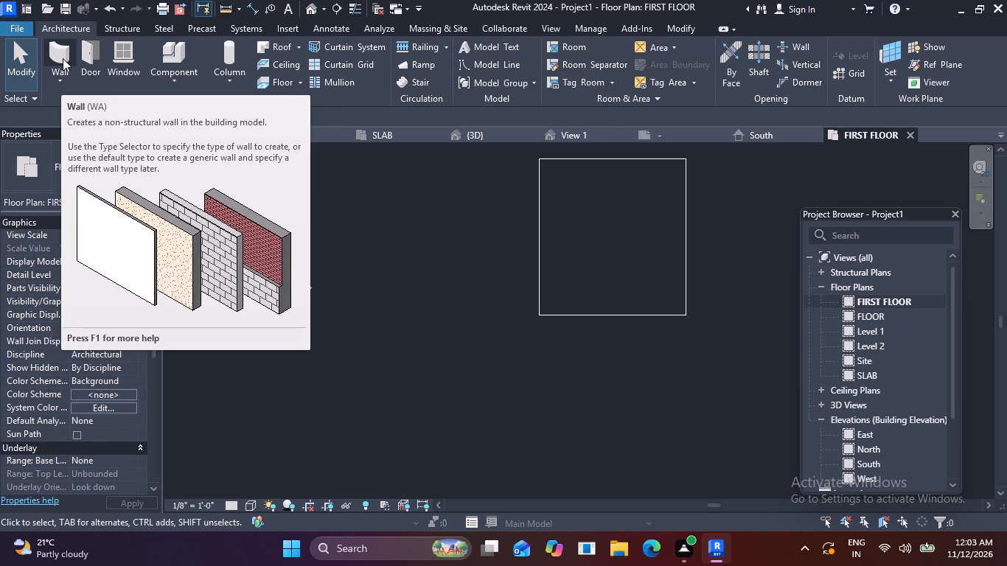
Draw a 10' long wall of type wall 9" north from the slab's south-west corner along its west edge, with its thickness inside the slab.
{"action": "left_click", "coordinate": [63, 58]}
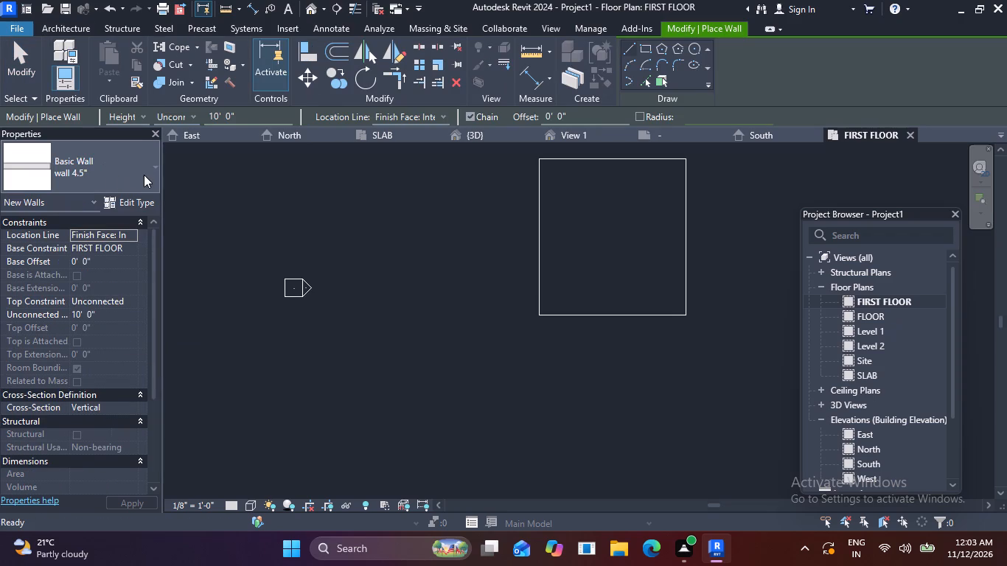
{"action": "left_click", "coordinate": [155, 167]}
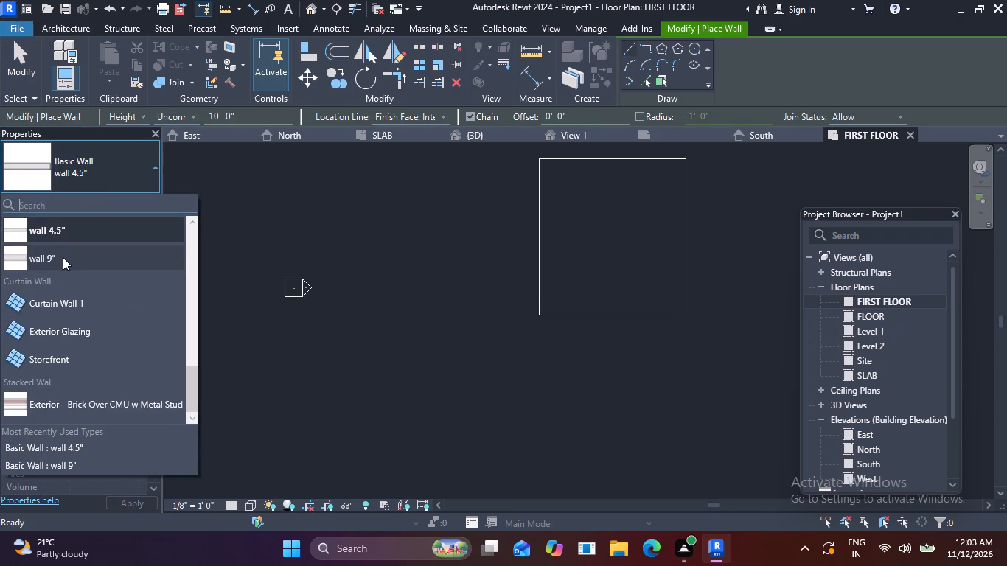
{"action": "left_click", "coordinate": [63, 257]}
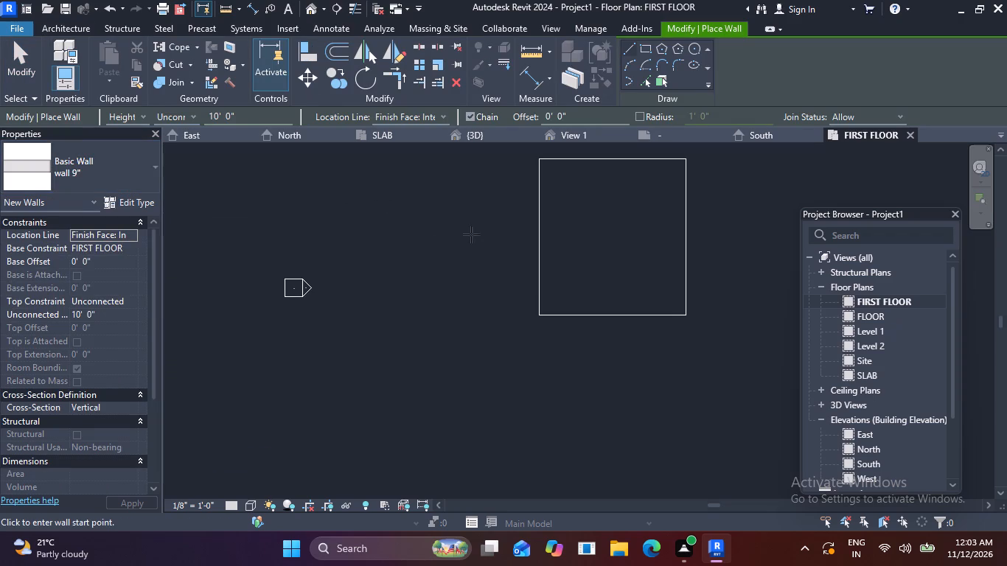
{"action": "scroll", "coordinate": [562, 310], "scroll_direction": "up", "scroll_amount": 2}
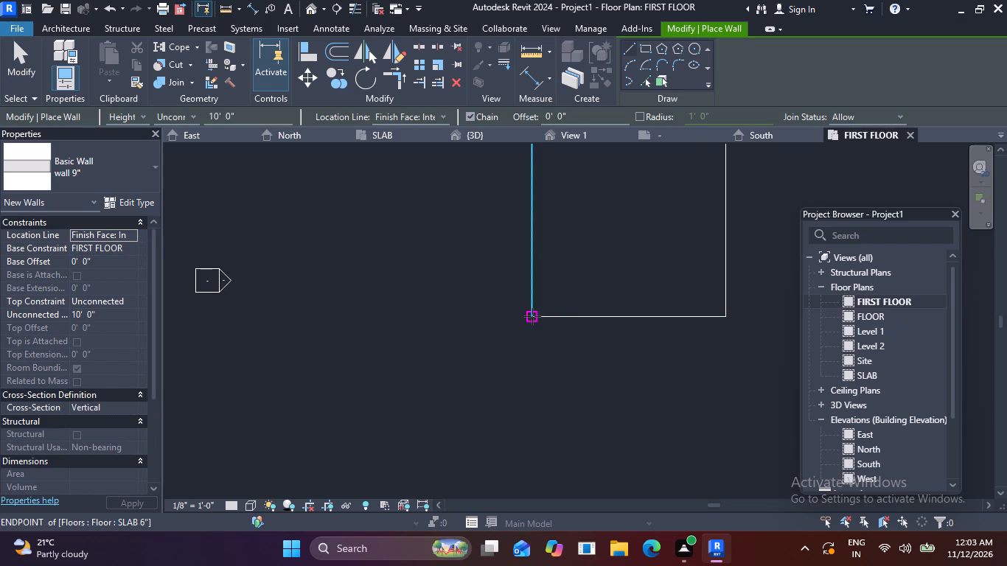
{"action": "left_click", "coordinate": [532, 316]}
{"action": "key", "text": "space"}
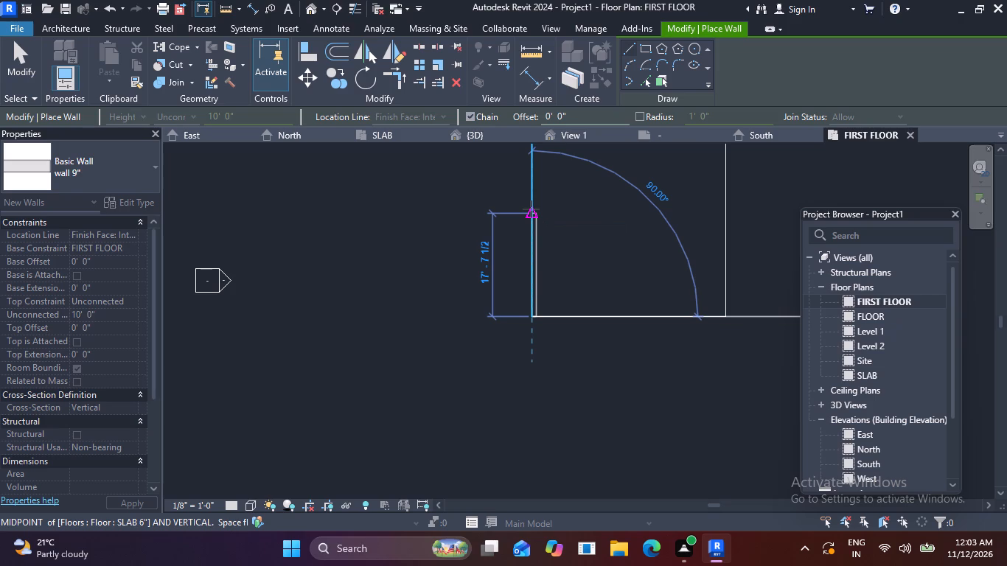
{"action": "type", "text": "10"}
{"action": "key", "text": "apostrophe"}
{"action": "key", "text": "Return"}
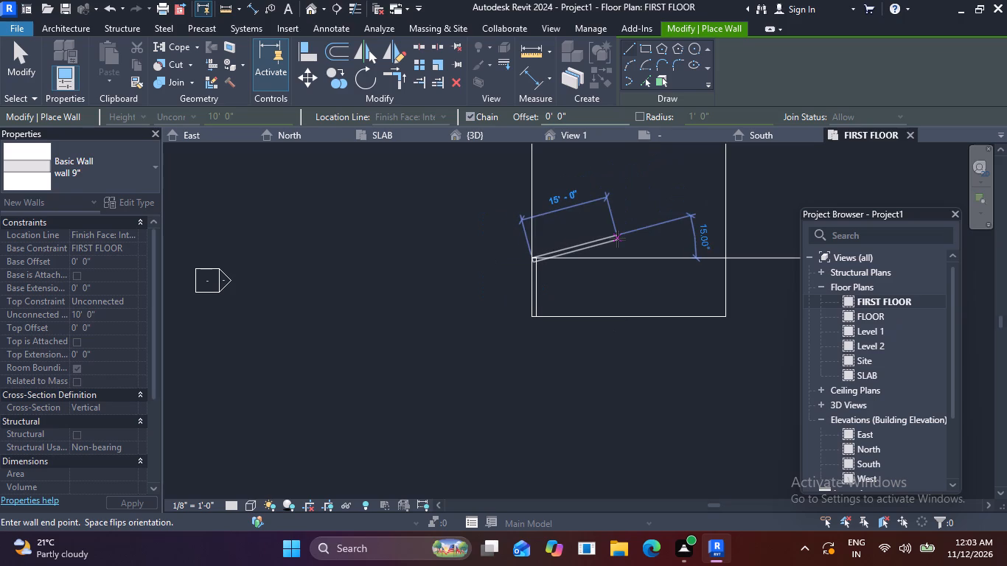
{"action": "key", "text": "Escape"}
Check the new wall's height above the top slab in the 3D view.
{"action": "middle_click_drag", "start_coordinate": [568, 315], "coordinate": [511, 259]}
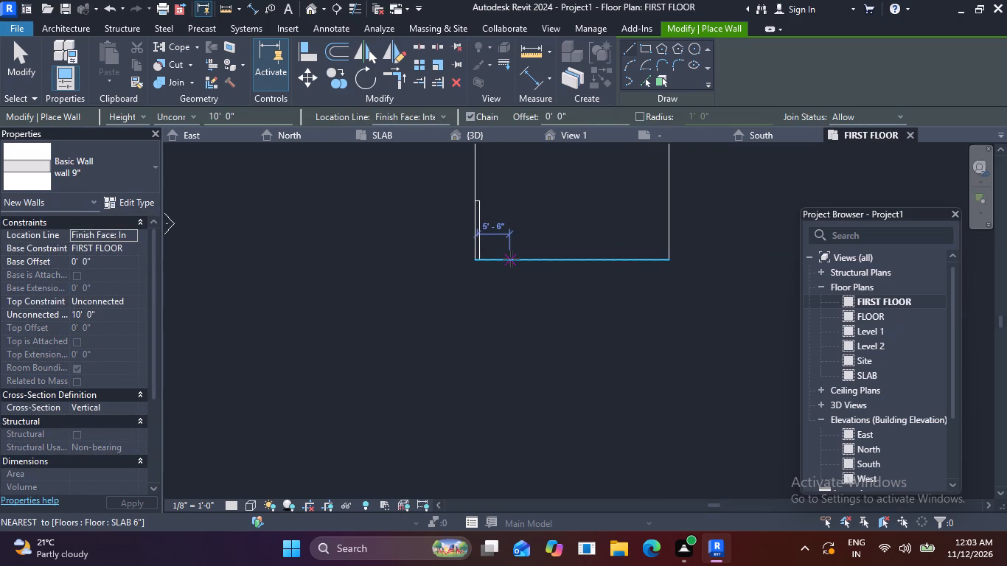
{"action": "scroll", "coordinate": [484, 298], "scroll_direction": "up", "scroll_amount": 4}
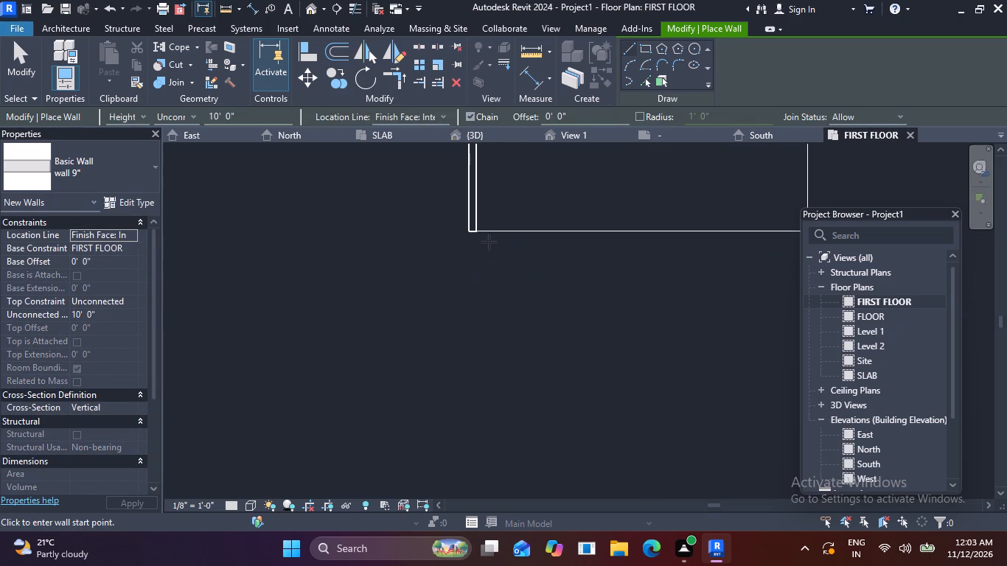
{"action": "middle_click_drag", "start_coordinate": [486, 274], "coordinate": [473, 369]}
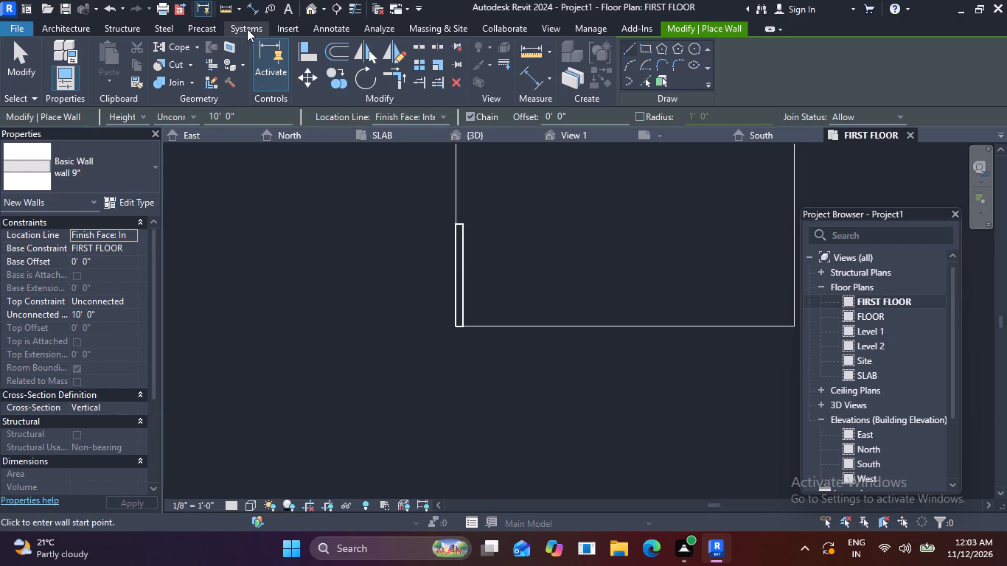
{"action": "left_click", "coordinate": [314, 6]}
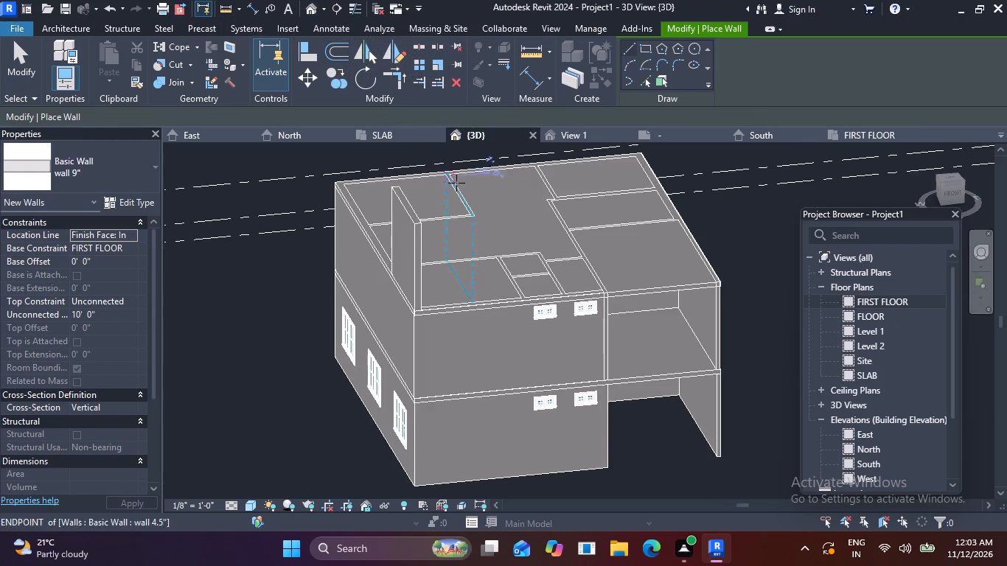
{"action": "scroll", "coordinate": [470, 199], "scroll_direction": "down", "scroll_amount": 2}
{"action": "middle_click_drag", "start_coordinate": [441, 278], "coordinate": [346, 296]}
{"action": "scroll", "coordinate": [353, 288], "scroll_direction": "up", "scroll_amount": 1}
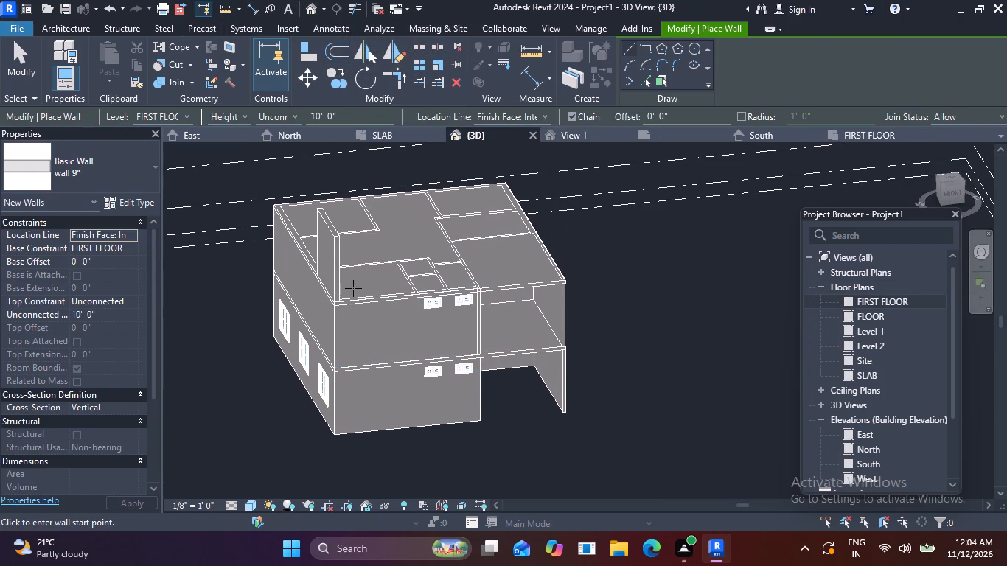
{"action": "scroll", "coordinate": [353, 288], "scroll_direction": "up", "scroll_amount": 1}
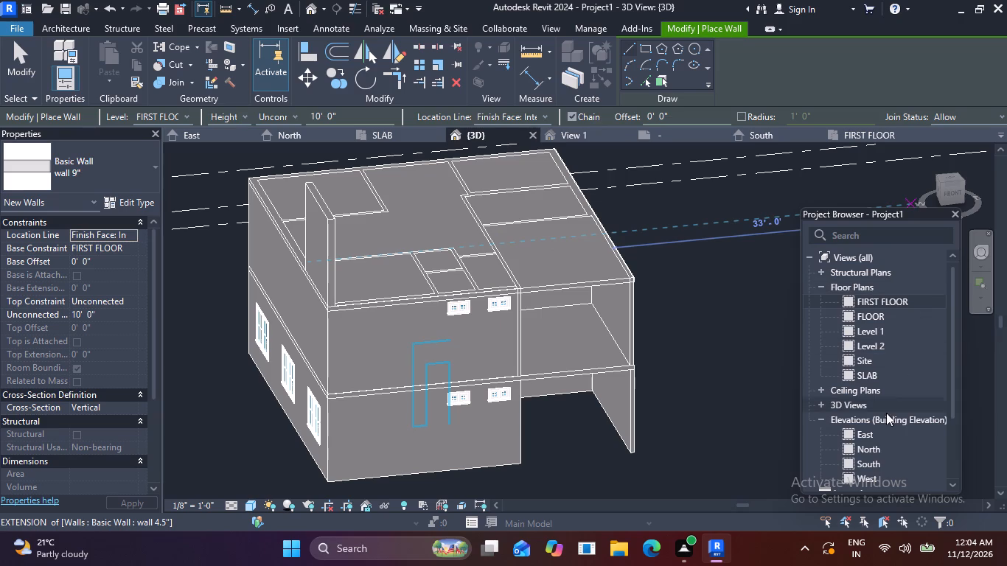
In the East elevation, draw a new level 2' above FIRST FLOOR, aligned with both ends of the existing level lines.
{"action": "double_click", "coordinate": [853, 433]}
{"action": "scroll", "coordinate": [543, 368], "scroll_direction": "down", "scroll_amount": 3}
{"action": "middle_click_drag", "start_coordinate": [543, 368], "coordinate": [515, 290]}
{"action": "middle_click_drag", "start_coordinate": [297, 289], "coordinate": [601, 287]}
{"action": "scroll", "coordinate": [377, 275], "scroll_direction": "up", "scroll_amount": 4}
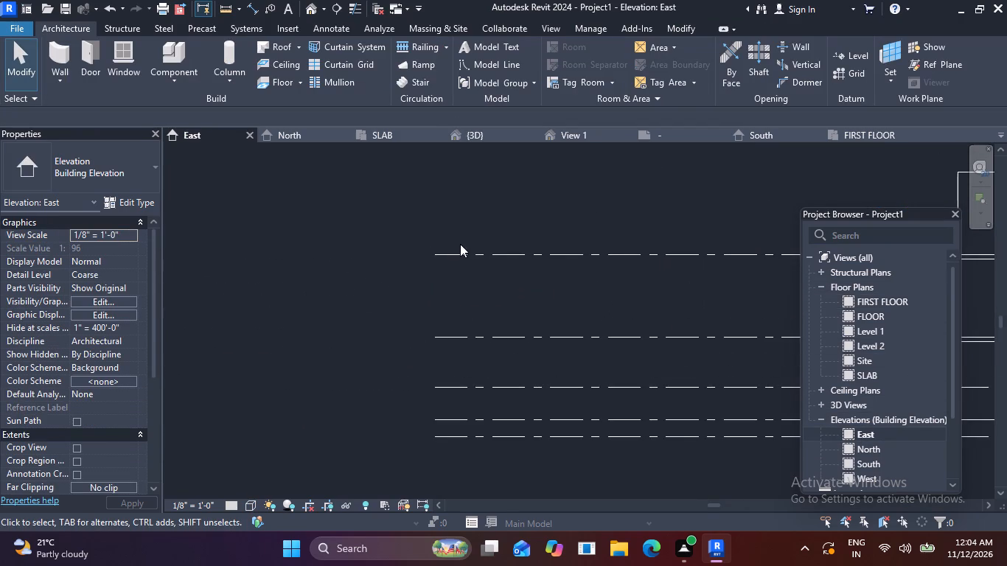
{"action": "middle_click_drag", "start_coordinate": [460, 244], "coordinate": [393, 290]}
{"action": "scroll", "coordinate": [393, 290], "scroll_direction": "up", "scroll_amount": 1}
{"action": "left_click", "coordinate": [847, 58]}
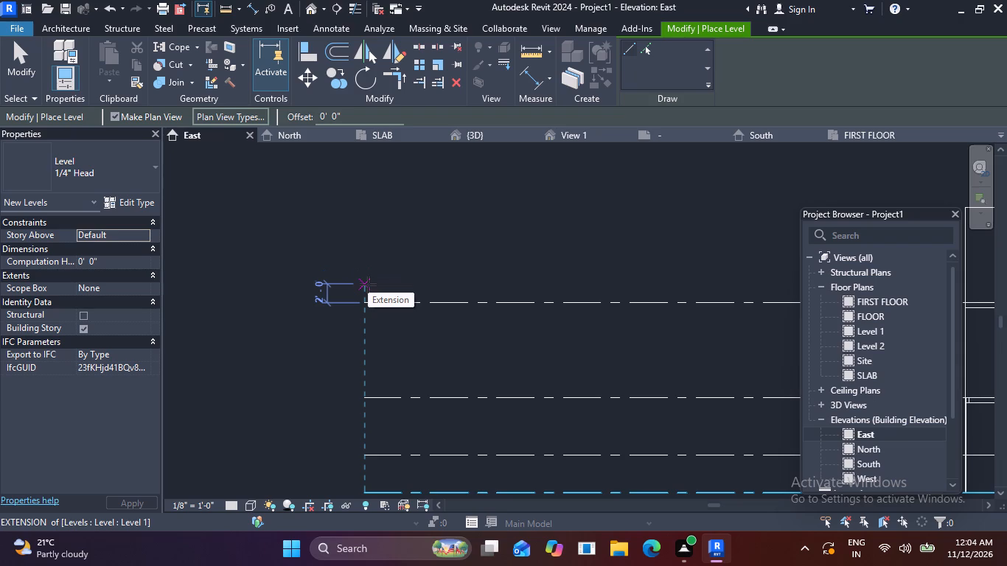
{"action": "left_click", "coordinate": [368, 284]}
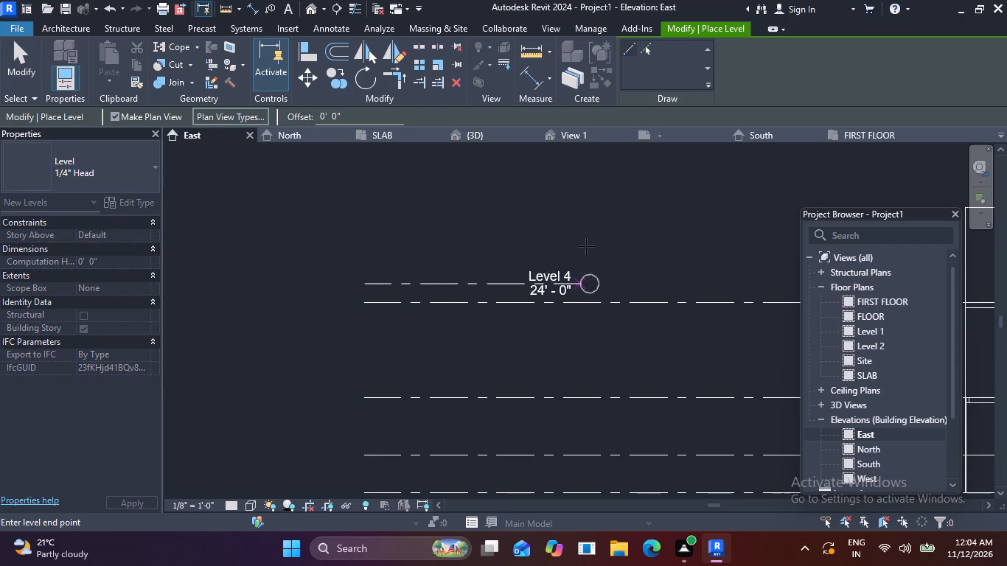
{"action": "middle_click_drag", "start_coordinate": [618, 246], "coordinate": [122, 276]}
{"action": "middle_click_drag", "start_coordinate": [612, 224], "coordinate": [271, 282]}
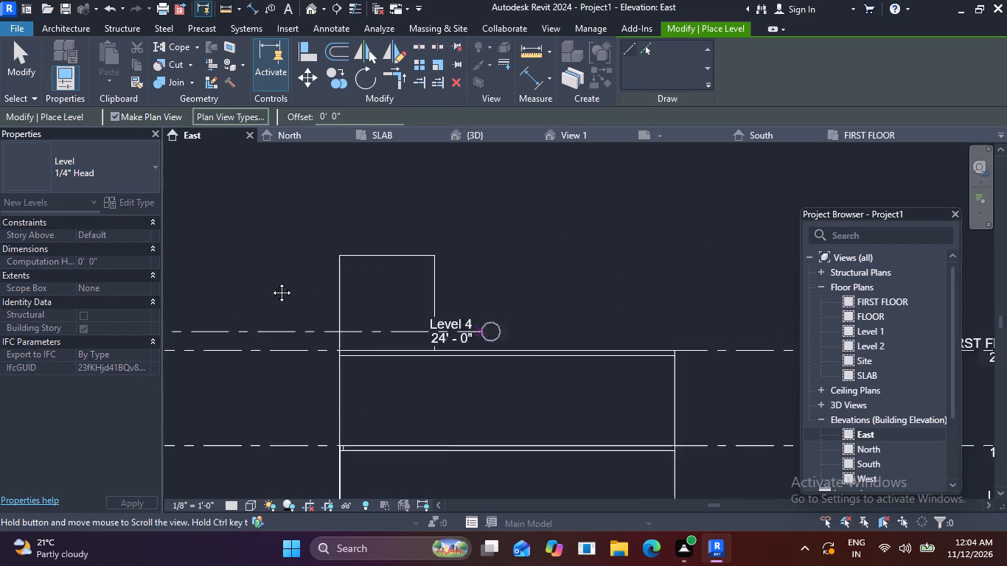
{"action": "middle_click_drag", "start_coordinate": [271, 282], "coordinate": [130, 288]}
{"action": "scroll", "coordinate": [689, 354], "scroll_direction": "up", "scroll_amount": 2}
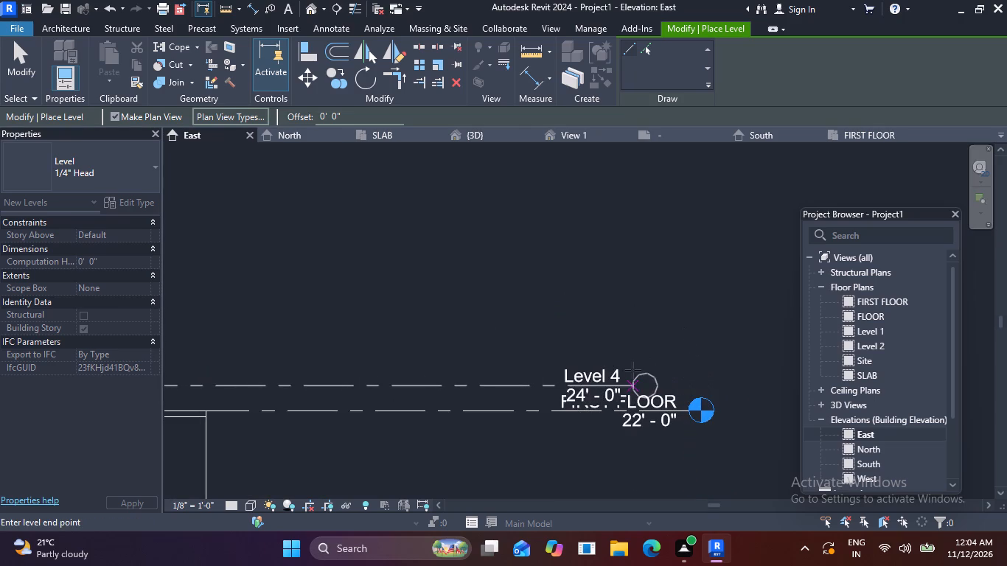
{"action": "left_click", "coordinate": [684, 371]}
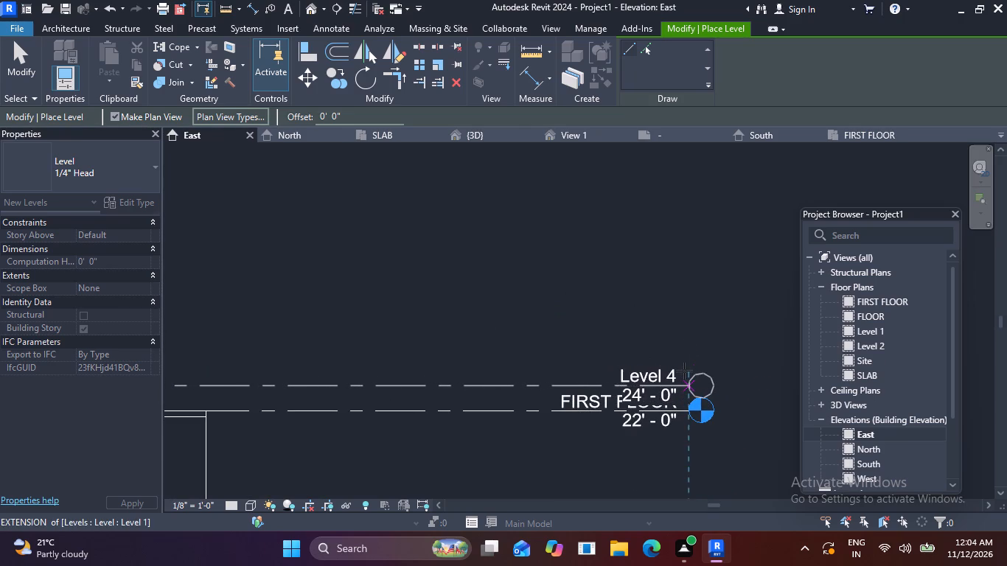
{"action": "key", "text": "Escape"}
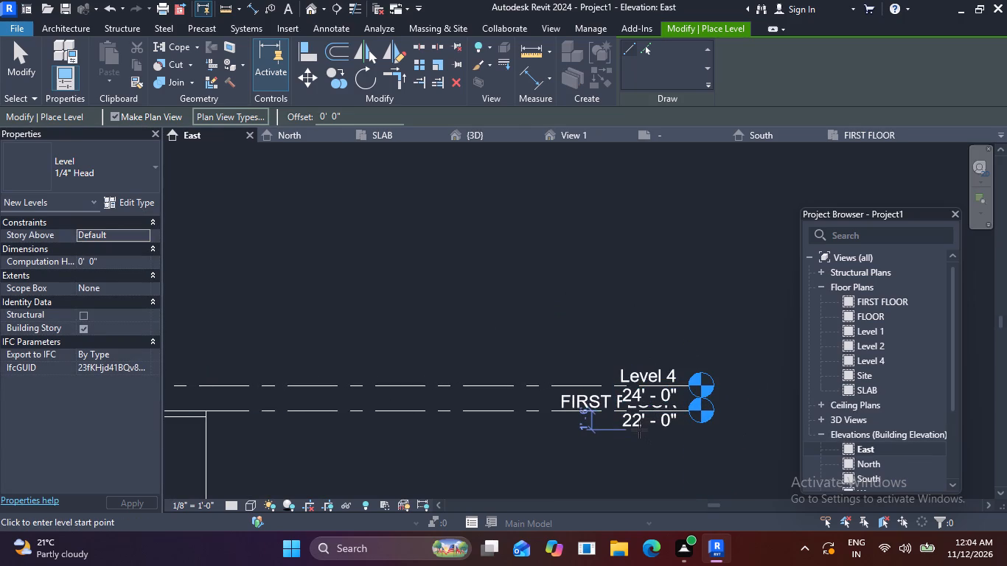
Add an elbow to the FIRST FLOOR level line to offset its head from the new level's head.
{"action": "key", "text": "Escape"}
{"action": "left_click", "coordinate": [638, 427]}
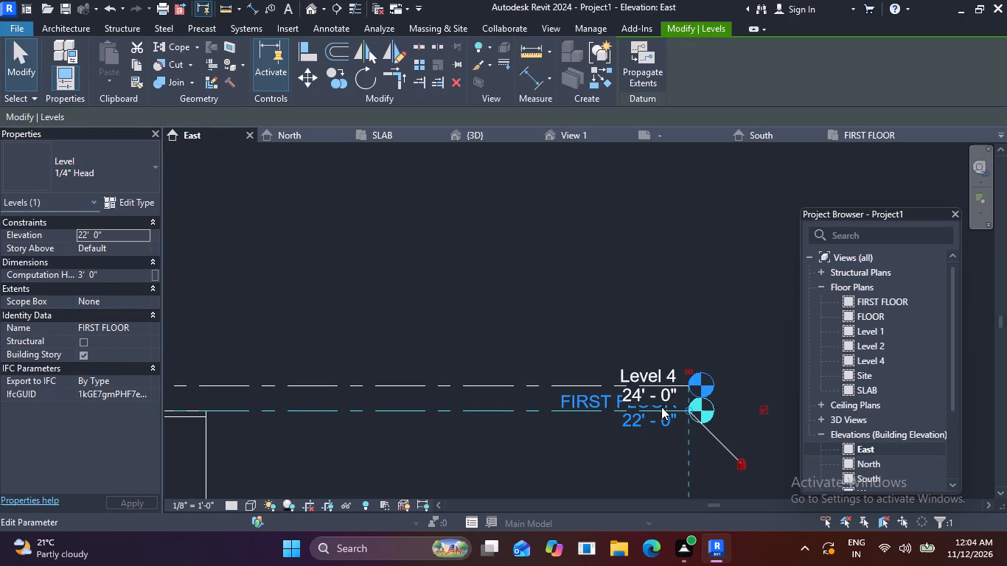
{"action": "left_click", "coordinate": [663, 408]}
{"action": "scroll", "coordinate": [656, 394], "scroll_direction": "up", "scroll_amount": 3}
{"action": "key", "text": "Escape"}
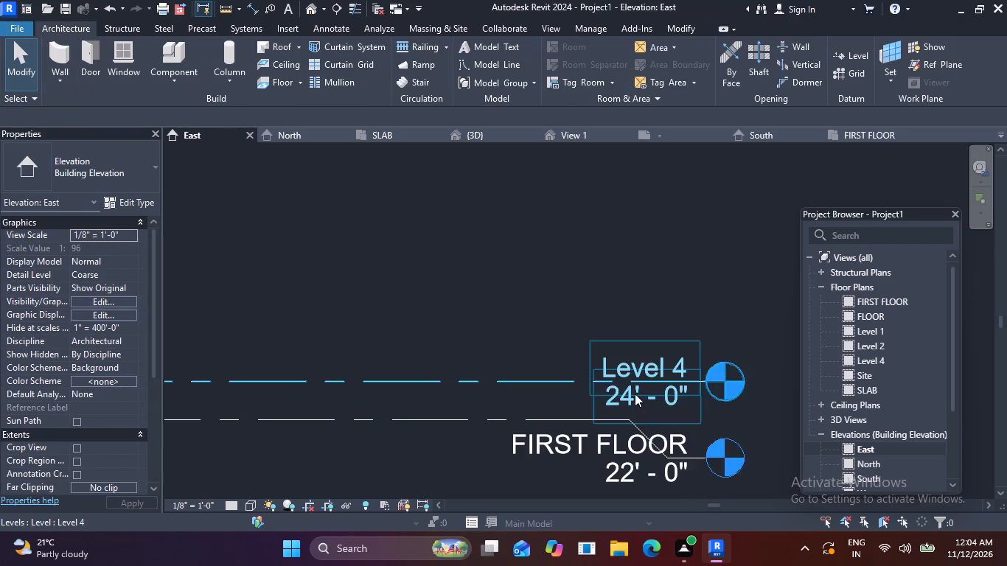
Set the elevation of Level 4 to 23' 6".
{"action": "scroll", "coordinate": [635, 393], "scroll_direction": "down", "scroll_amount": 6}
{"action": "scroll", "coordinate": [537, 405], "scroll_direction": "down", "scroll_amount": 4}
{"action": "middle_click_drag", "start_coordinate": [524, 427], "coordinate": [593, 398]}
{"action": "key", "text": "Escape"}
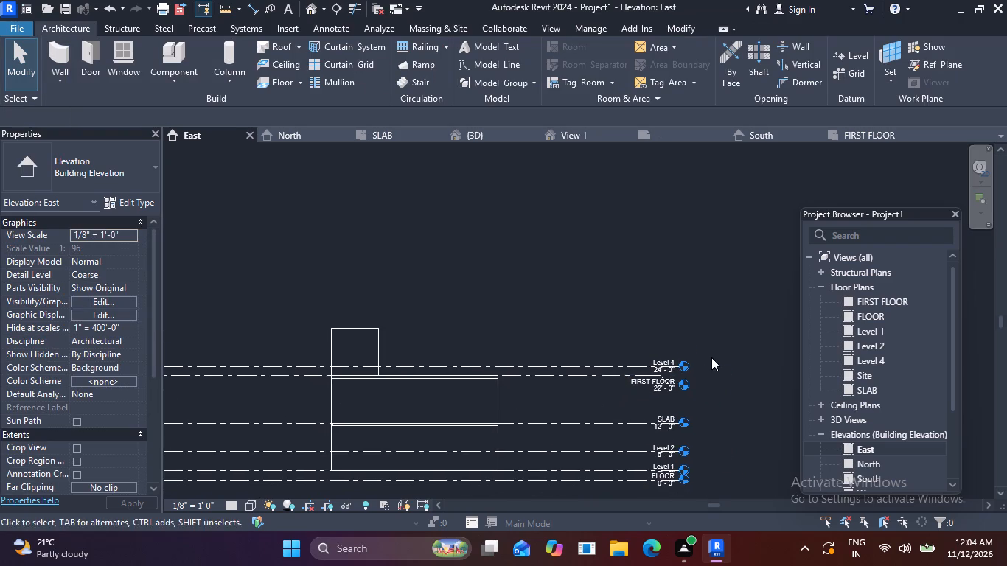
{"action": "scroll", "coordinate": [664, 363], "scroll_direction": "up", "scroll_amount": 3}
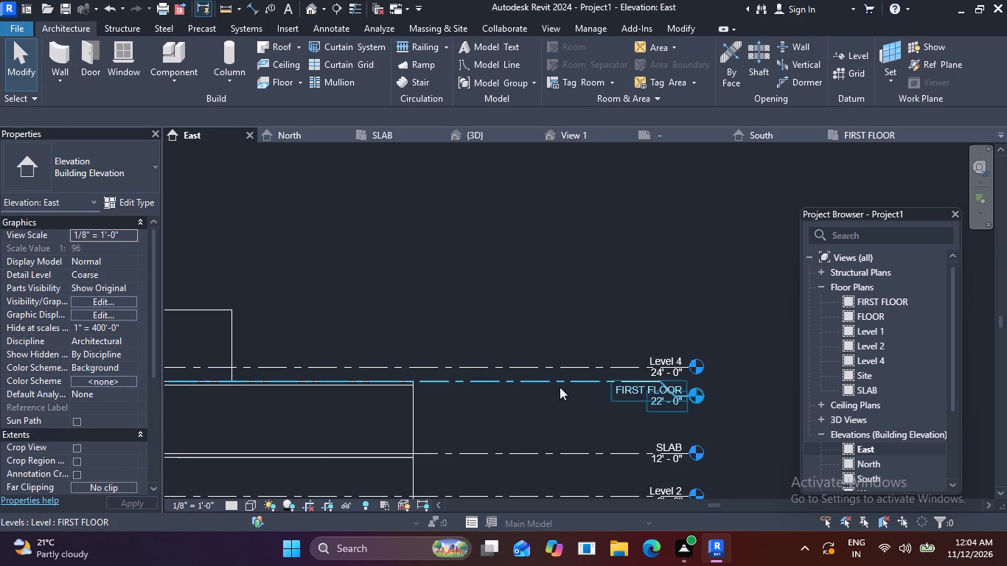
{"action": "scroll", "coordinate": [369, 290], "scroll_direction": "down", "scroll_amount": 4}
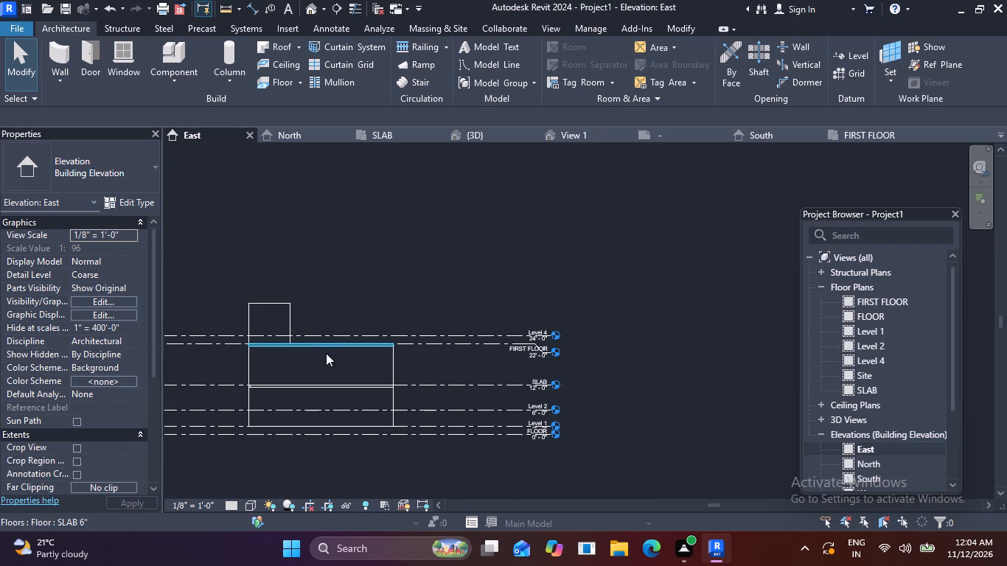
{"action": "scroll", "coordinate": [292, 337], "scroll_direction": "up", "scroll_amount": 5}
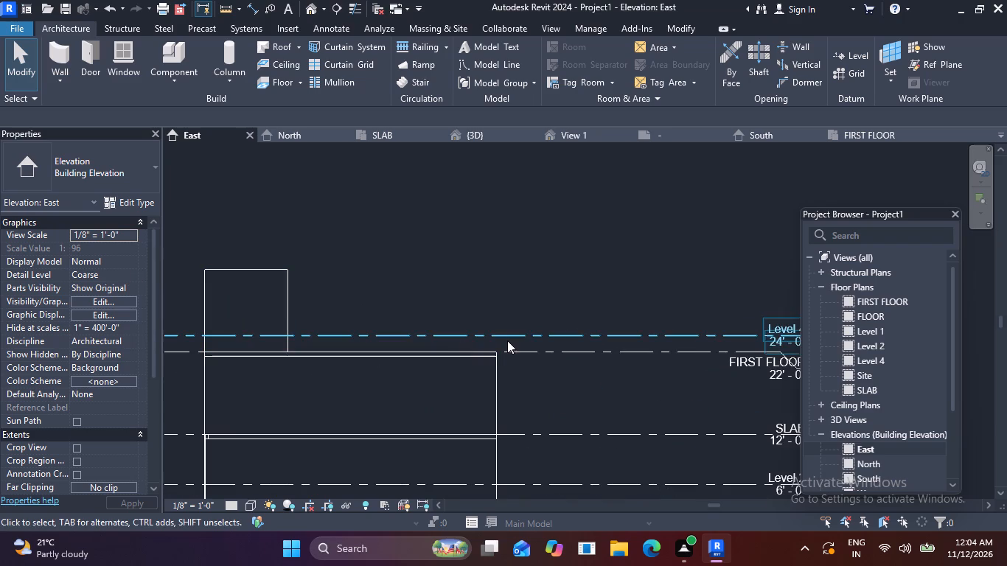
{"action": "scroll", "coordinate": [468, 312], "scroll_direction": "down", "scroll_amount": 3}
{"action": "scroll", "coordinate": [682, 320], "scroll_direction": "up", "scroll_amount": 5}
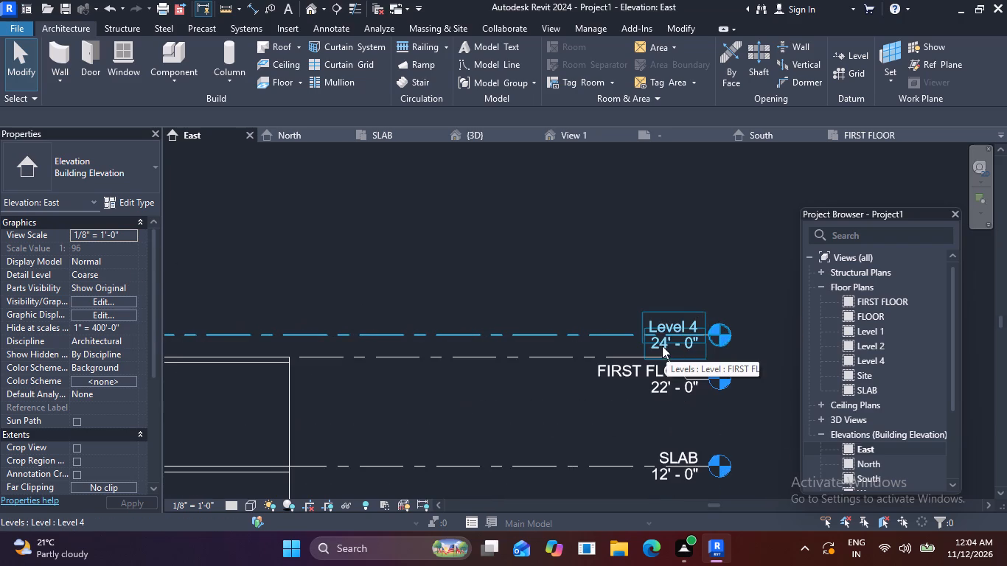
{"action": "left_click", "coordinate": [662, 346]}
{"action": "left_click", "coordinate": [662, 346]}
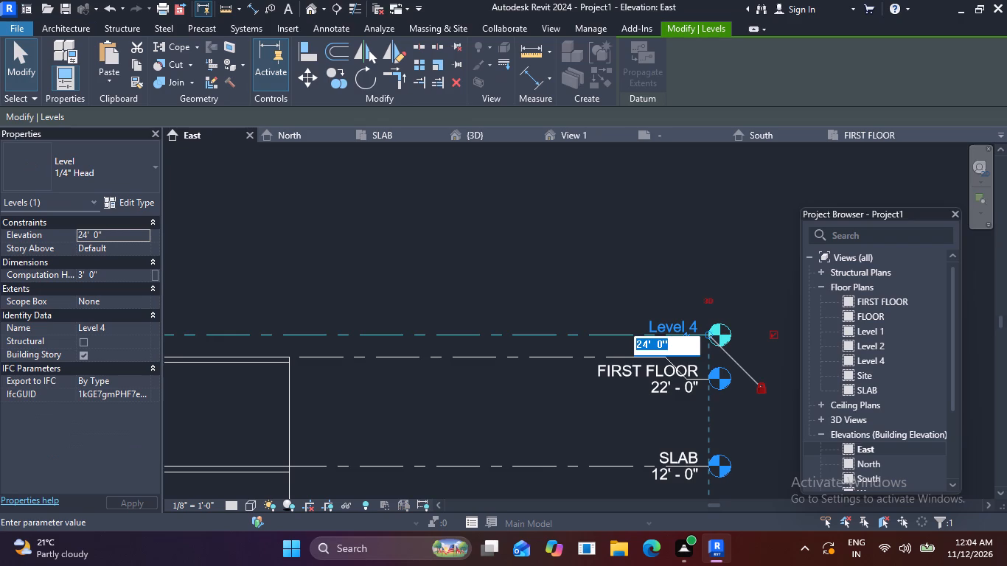
{"action": "key", "text": "BackSpace"}
{"action": "key", "text": "backslash"}
{"action": "key", "text": "BackSpace"}
{"action": "key", "text": "BackSpace"}
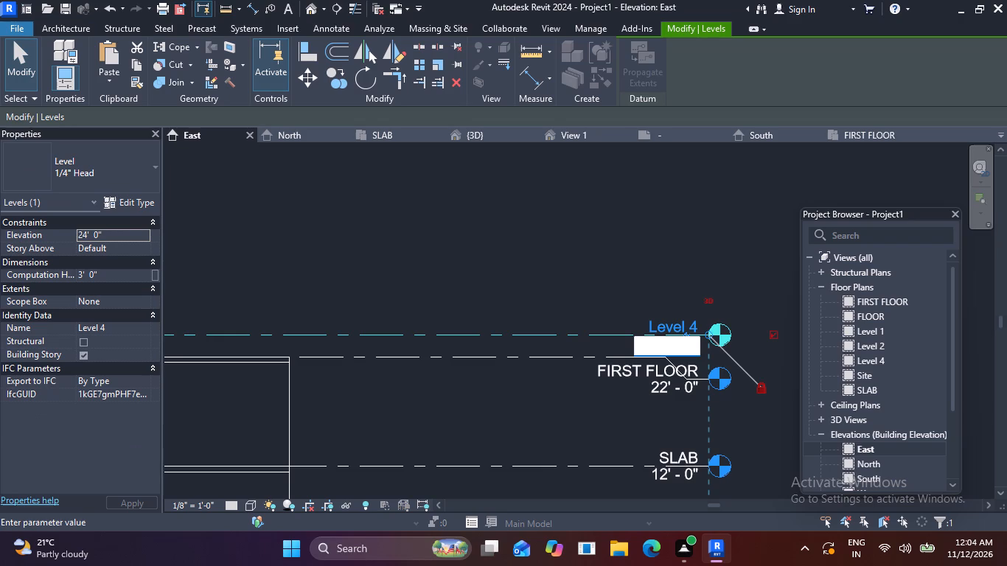
{"action": "type", "text": "23"}
{"action": "key", "text": "apostrophe"}
{"action": "type", "text": "6\""}
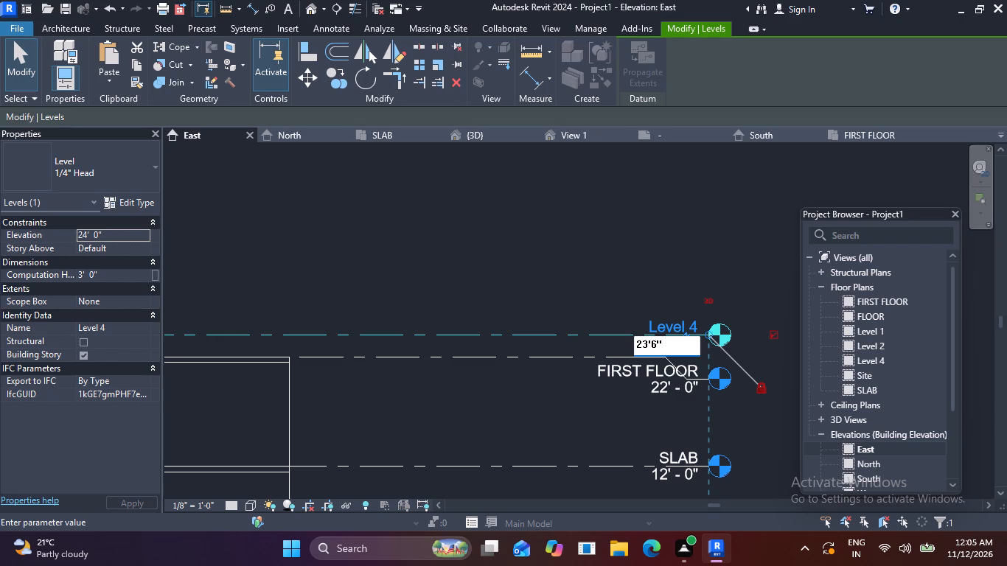
{"action": "key", "text": "Return"}
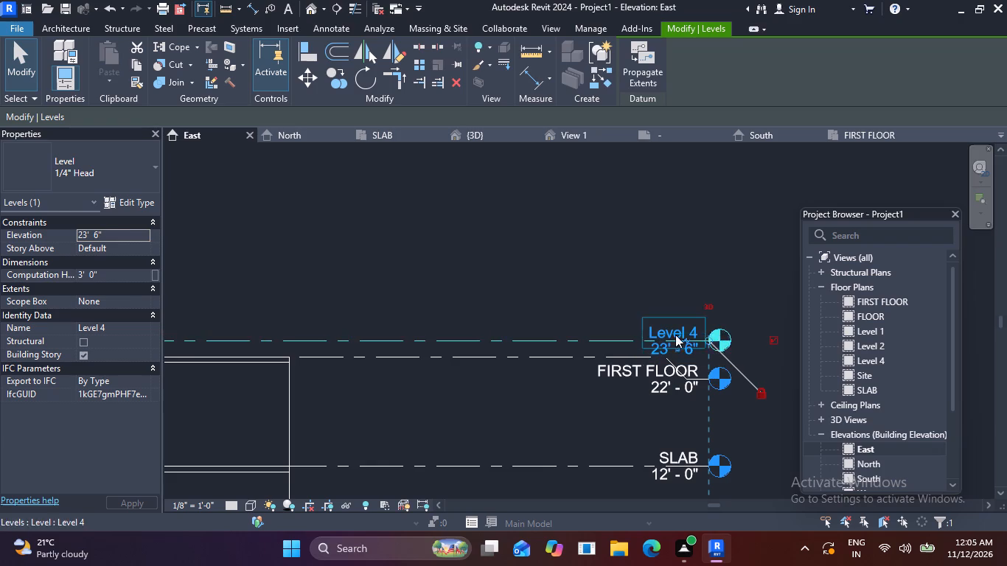
{"action": "key", "text": "Escape"}
{"action": "scroll", "coordinate": [598, 370], "scroll_direction": "down", "scroll_amount": 3}
{"action": "key", "text": "Escape"}
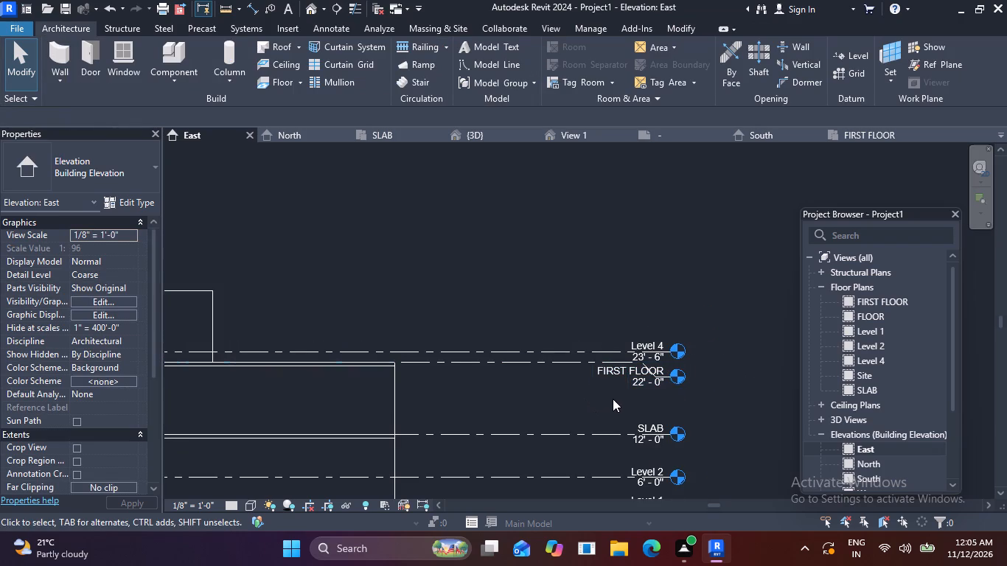
Reopen the FIRST FLOOR floor plan.
{"action": "middle_click_drag", "start_coordinate": [671, 388], "coordinate": [756, 370]}
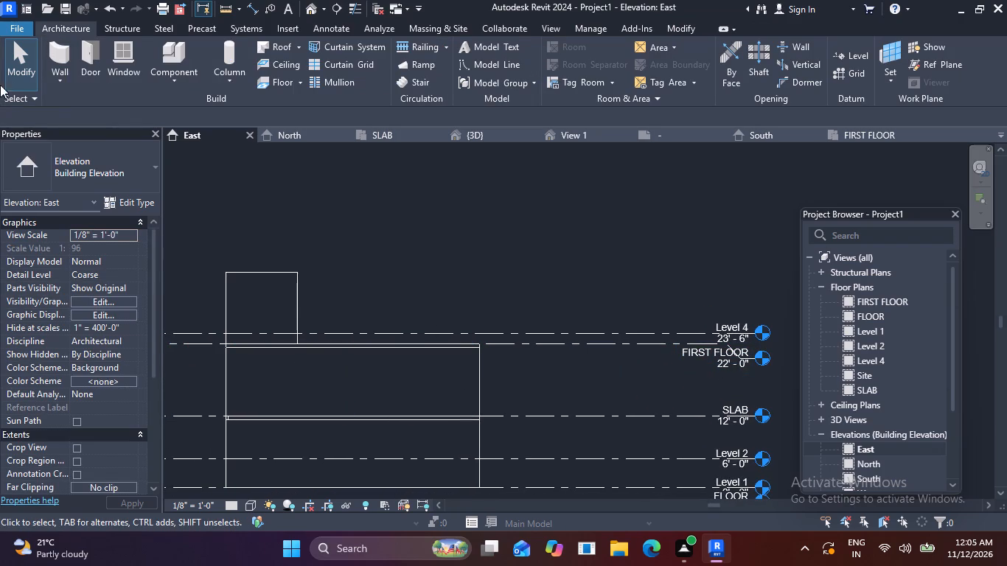
{"action": "double_click", "coordinate": [869, 298]}
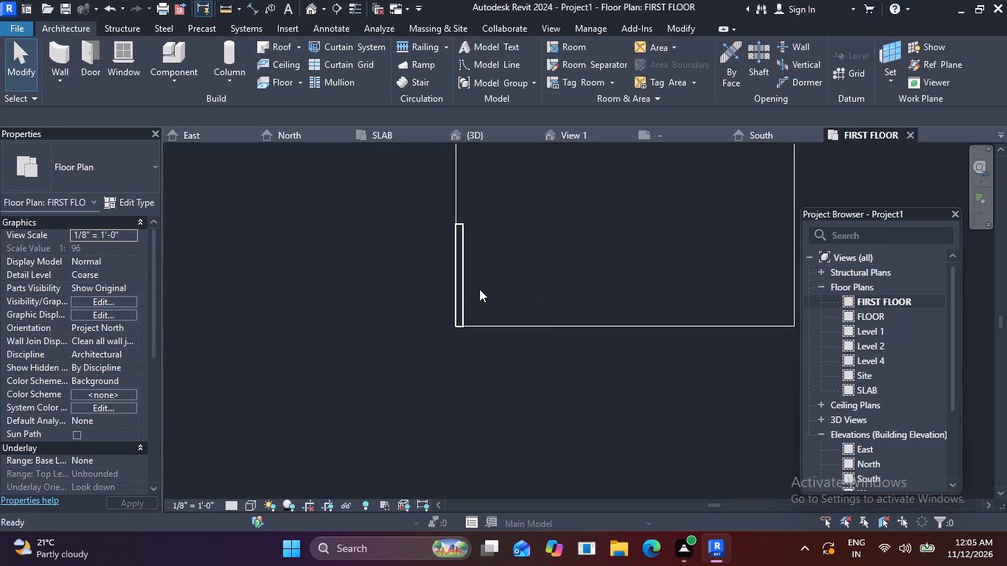
Draw a 9" wall with its top at Level 4 along the slab's south edge, from the short west wall to the southeast corner.
{"action": "scroll", "coordinate": [448, 276], "scroll_direction": "up", "scroll_amount": 3}
{"action": "middle_click_drag", "start_coordinate": [567, 276], "coordinate": [427, 240]}
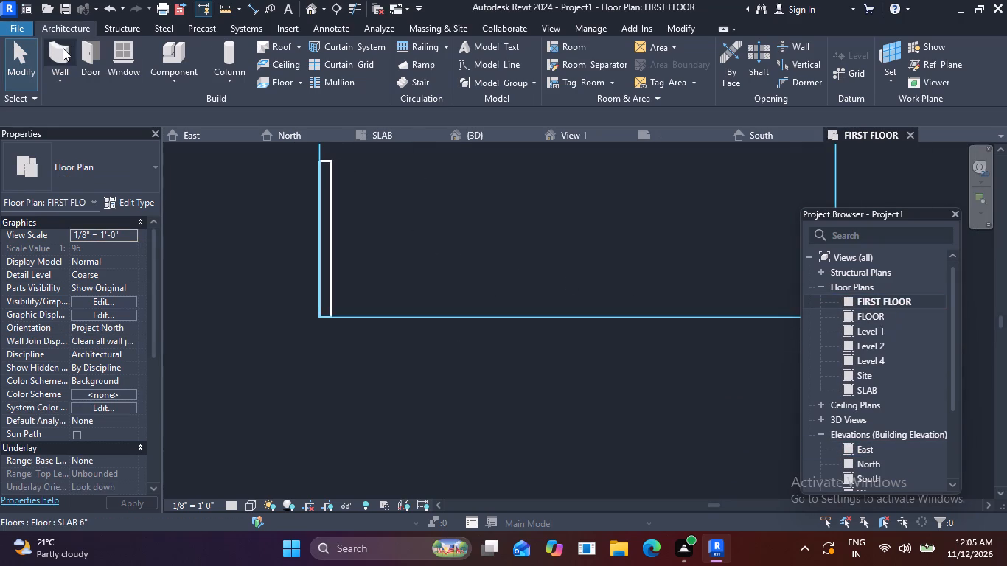
{"action": "left_click", "coordinate": [59, 55]}
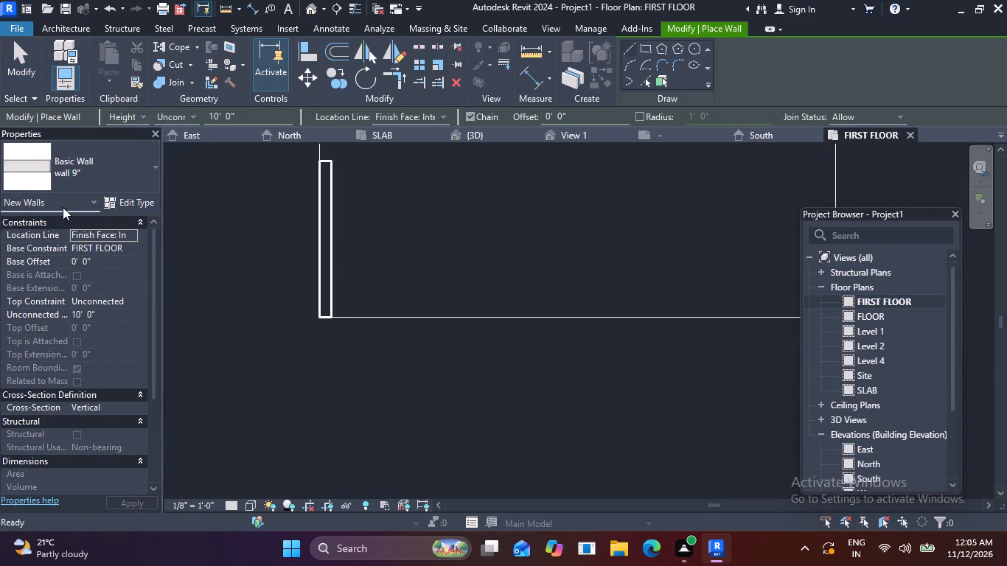
{"action": "left_click", "coordinate": [193, 115]}
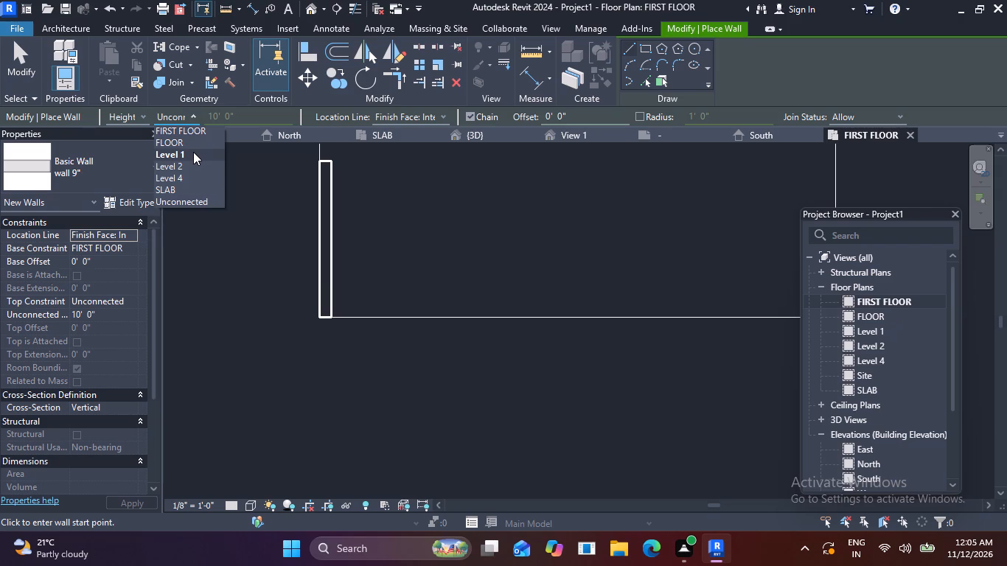
{"action": "left_click", "coordinate": [184, 177]}
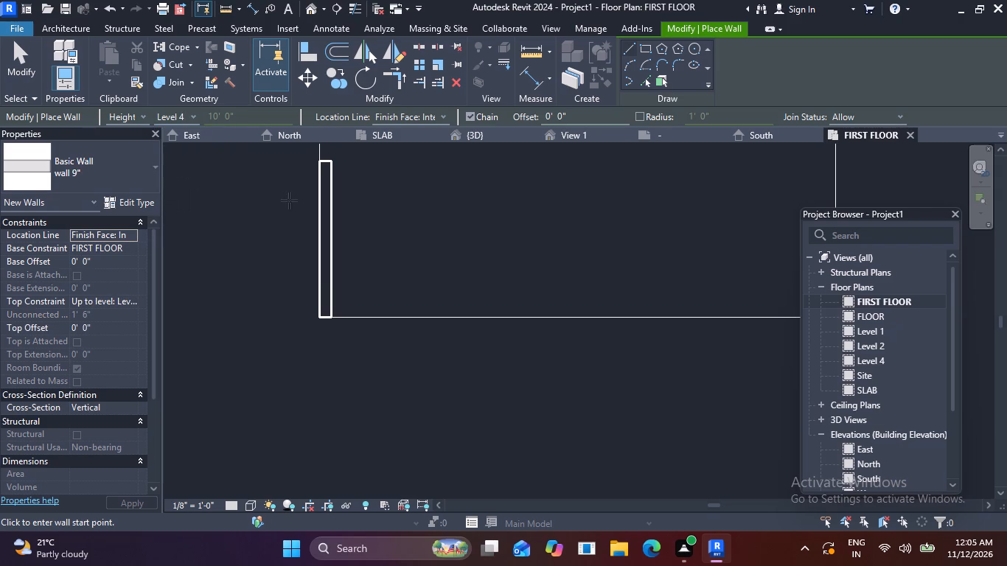
{"action": "scroll", "coordinate": [310, 203], "scroll_direction": "down", "scroll_amount": 2}
{"action": "scroll", "coordinate": [361, 317], "scroll_direction": "up", "scroll_amount": 5}
{"action": "left_click", "coordinate": [297, 262]}
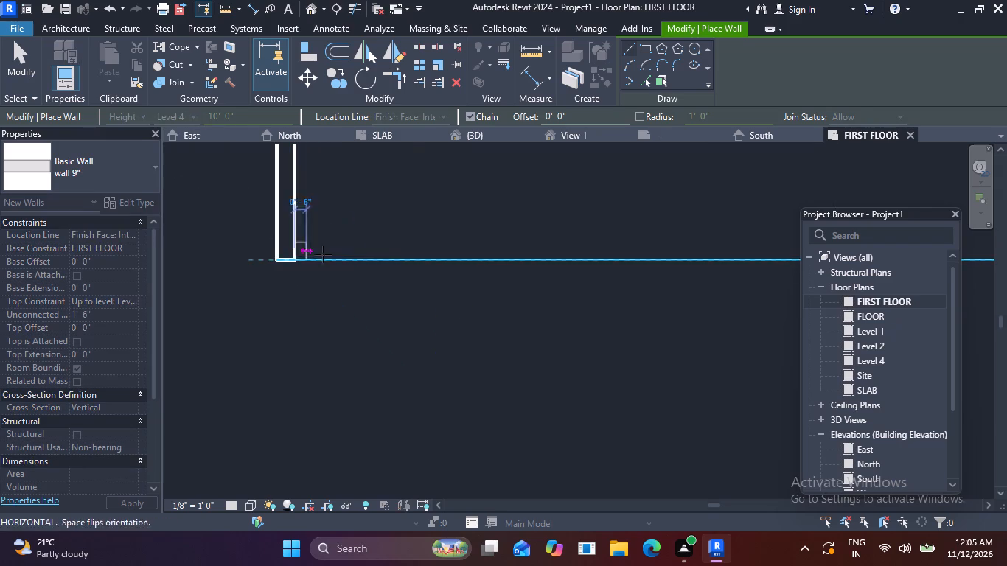
{"action": "middle_click_drag", "start_coordinate": [594, 234], "coordinate": [353, 272]}
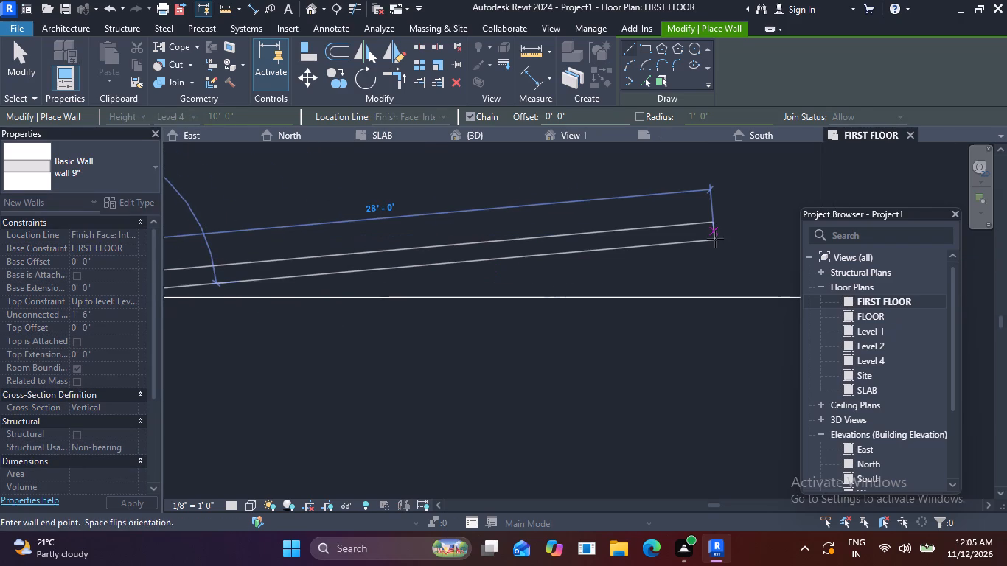
{"action": "middle_click_drag", "start_coordinate": [684, 253], "coordinate": [417, 280]}
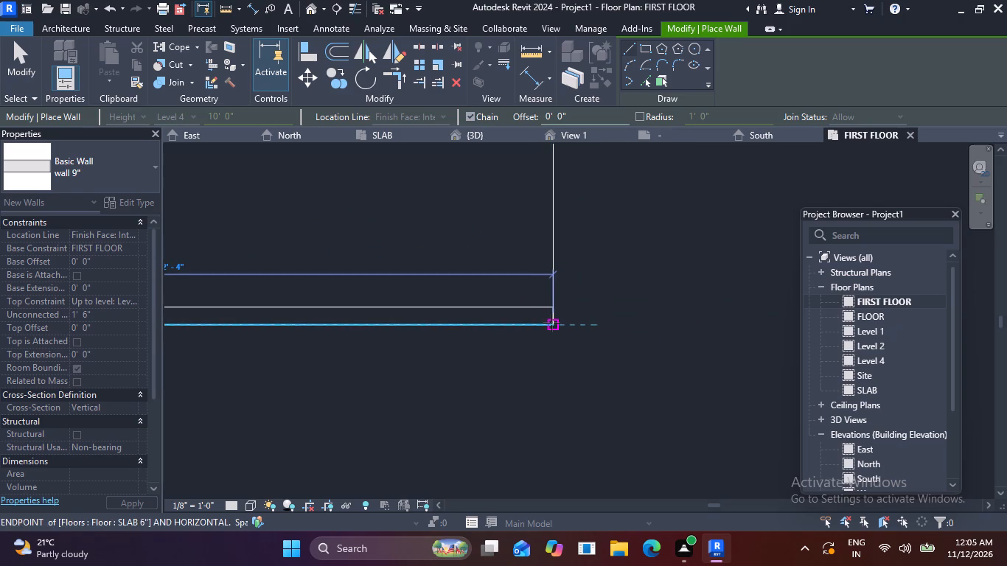
{"action": "left_click", "coordinate": [551, 323]}
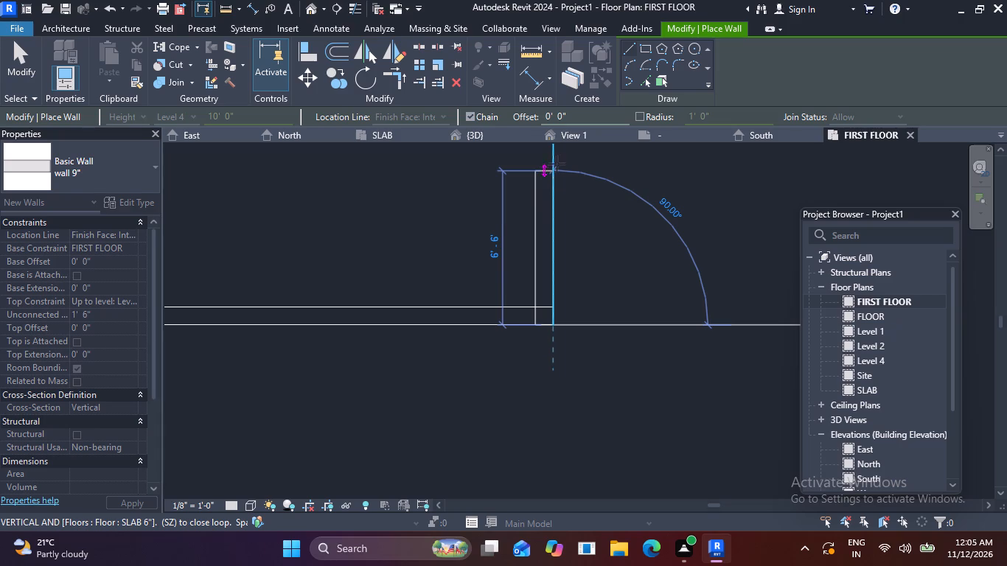
{"action": "scroll", "coordinate": [558, 161], "scroll_direction": "down", "scroll_amount": 5}
{"action": "middle_click_drag", "start_coordinate": [558, 165], "coordinate": [593, 294]}
{"action": "middle_click_drag", "start_coordinate": [588, 191], "coordinate": [602, 211]}
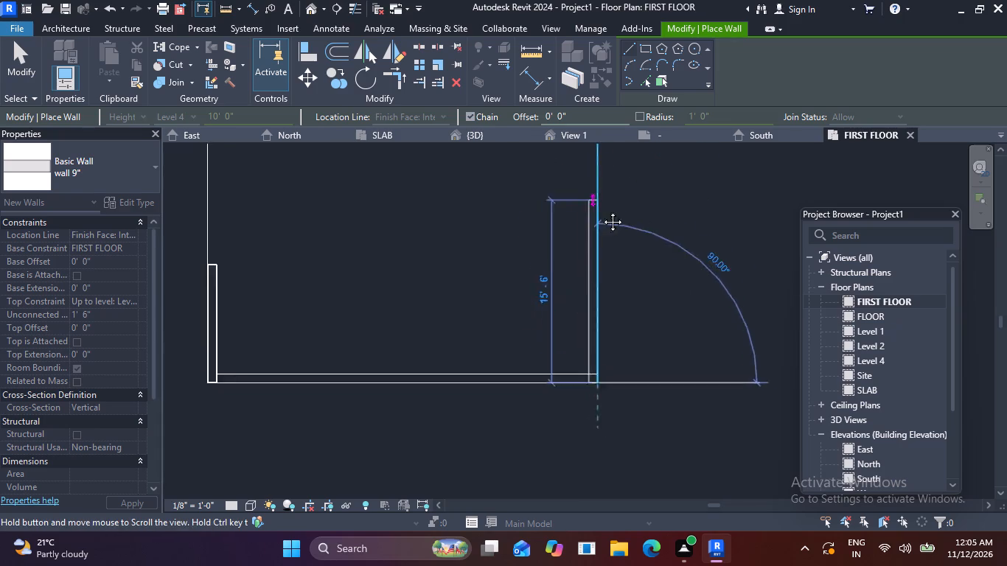
{"action": "middle_click_drag", "start_coordinate": [602, 211], "coordinate": [603, 304]}
{"action": "middle_click_drag", "start_coordinate": [583, 209], "coordinate": [605, 357]}
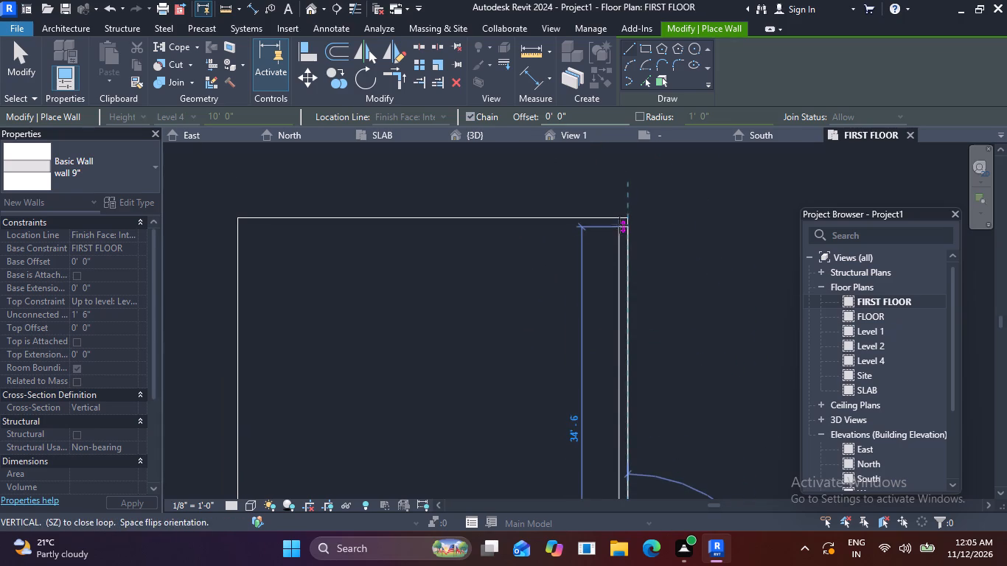
{"action": "scroll", "coordinate": [638, 257], "scroll_direction": "down", "scroll_amount": 5}
{"action": "middle_click_drag", "start_coordinate": [665, 320], "coordinate": [565, 201]}
{"action": "key", "text": "Escape"}
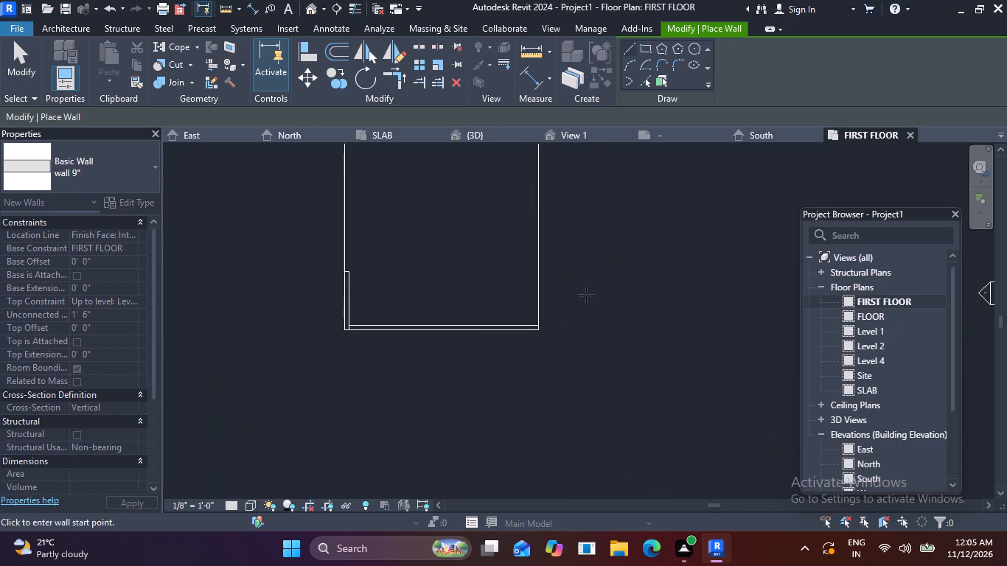
Open the 3D view and examine the height of the new wall along the slab's front edge.
{"action": "scroll", "coordinate": [584, 315], "scroll_direction": "down", "scroll_amount": 2}
{"action": "middle_click_drag", "start_coordinate": [585, 326], "coordinate": [505, 197]}
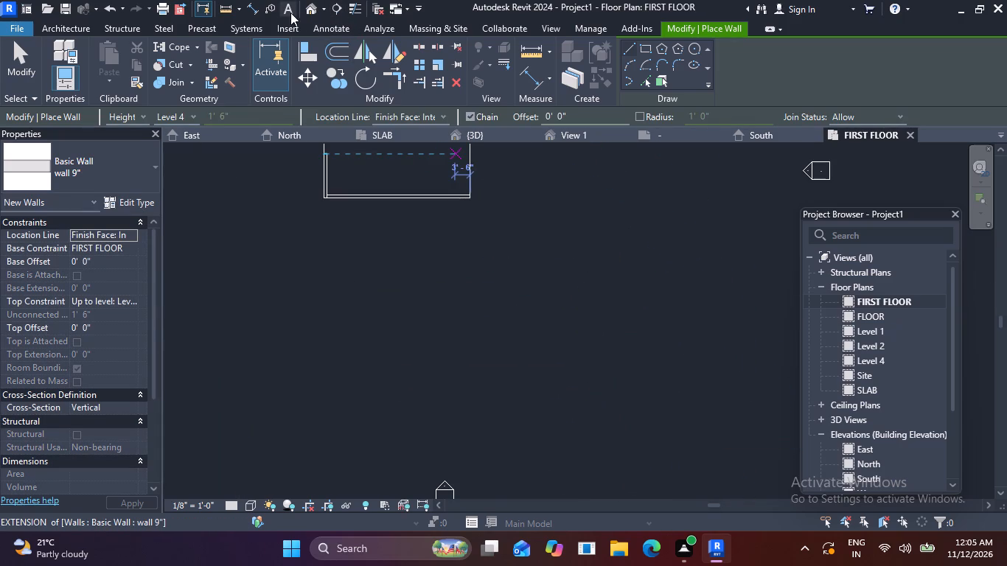
{"action": "left_click", "coordinate": [305, 6]}
{"action": "scroll", "coordinate": [534, 283], "scroll_direction": "up", "scroll_amount": 3}
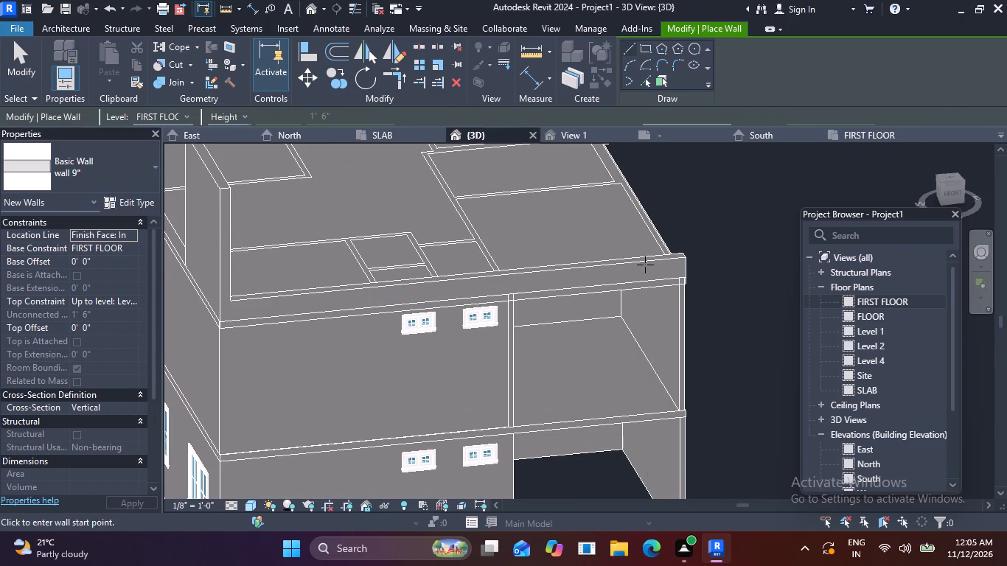
{"action": "middle_click_drag", "start_coordinate": [690, 268], "coordinate": [666, 298]}
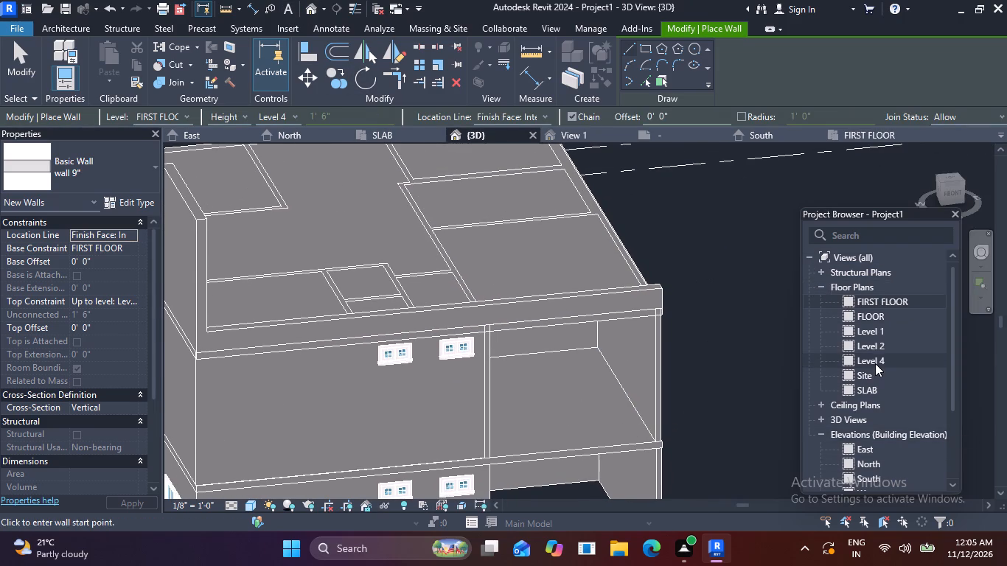
{"action": "scroll", "coordinate": [565, 323], "scroll_direction": "up", "scroll_amount": 2}
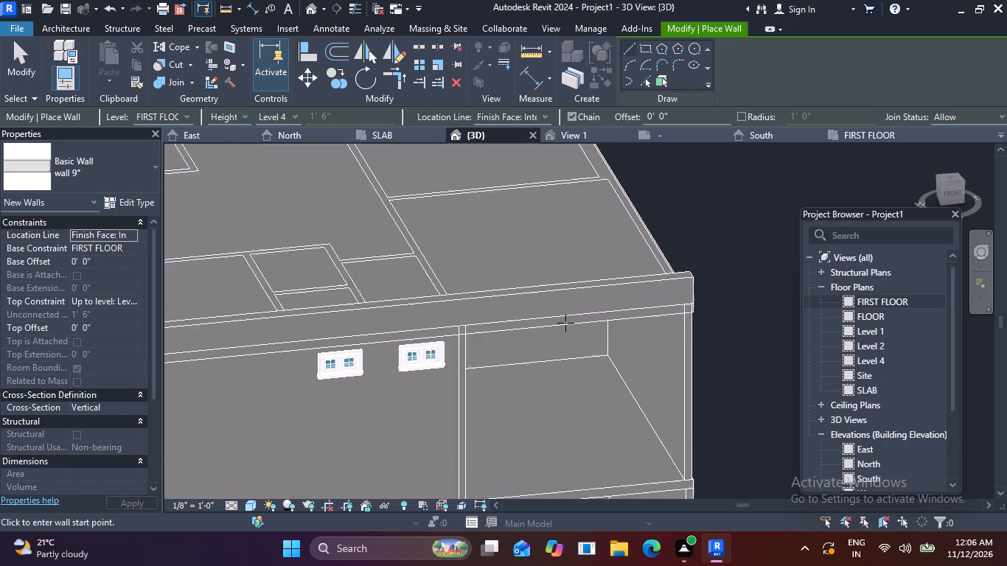
{"action": "scroll", "coordinate": [565, 323], "scroll_direction": "up", "scroll_amount": 1}
{"action": "scroll", "coordinate": [565, 324], "scroll_direction": "down", "scroll_amount": 4}
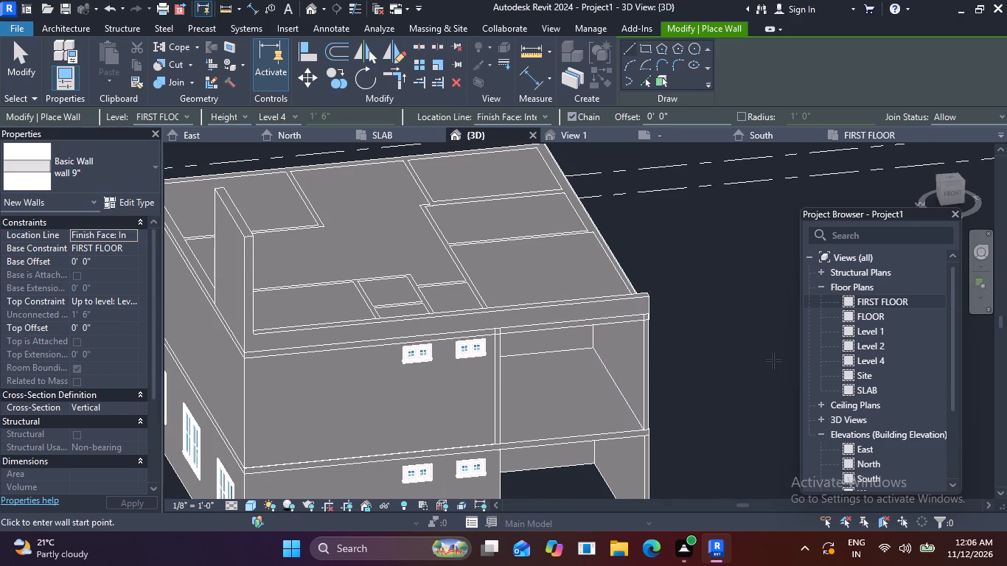
In the East elevation, draw a new level 1' 6" above Level 4, extending its head end past the existing level heads.
{"action": "left_click", "coordinate": [850, 450]}
{"action": "double_click", "coordinate": [850, 445]}
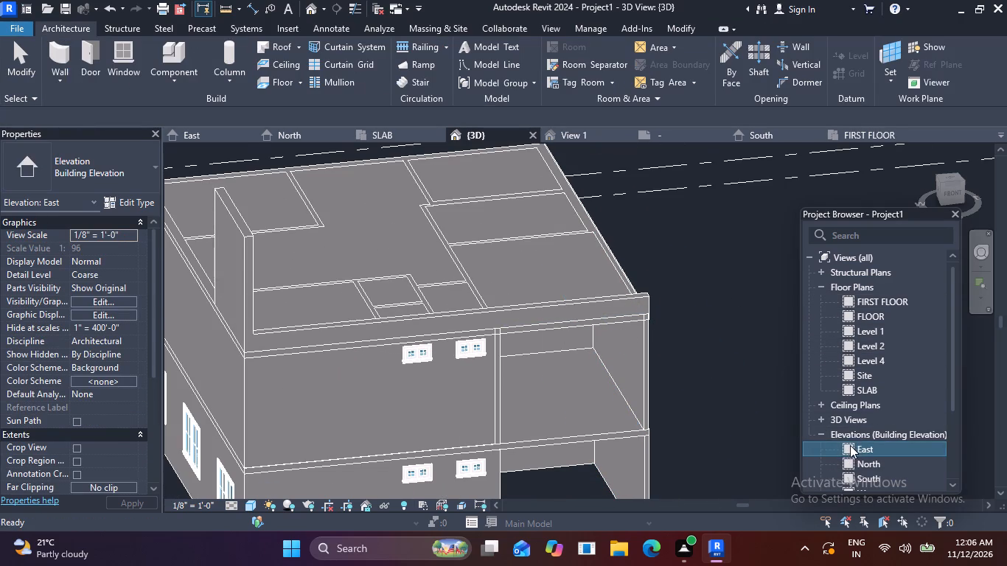
{"action": "scroll", "coordinate": [551, 320], "scroll_direction": "down", "scroll_amount": 2}
{"action": "middle_click_drag", "start_coordinate": [594, 354], "coordinate": [748, 340]}
{"action": "middle_click_drag", "start_coordinate": [339, 354], "coordinate": [632, 394]}
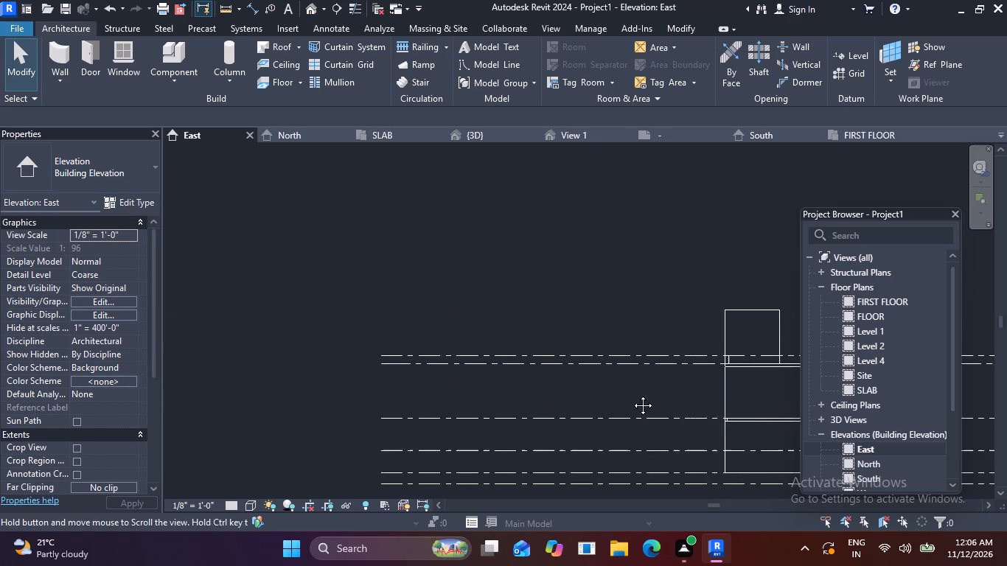
{"action": "middle_click_drag", "start_coordinate": [632, 394], "coordinate": [664, 399]}
{"action": "scroll", "coordinate": [373, 368], "scroll_direction": "up", "scroll_amount": 4}
{"action": "scroll", "coordinate": [526, 362], "scroll_direction": "up", "scroll_amount": 4}
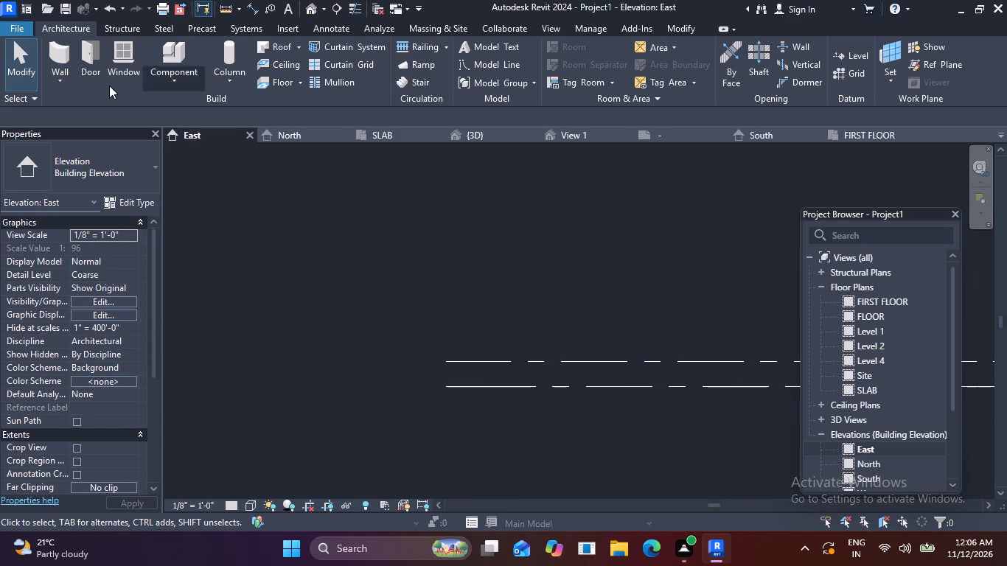
{"action": "left_click", "coordinate": [840, 52]}
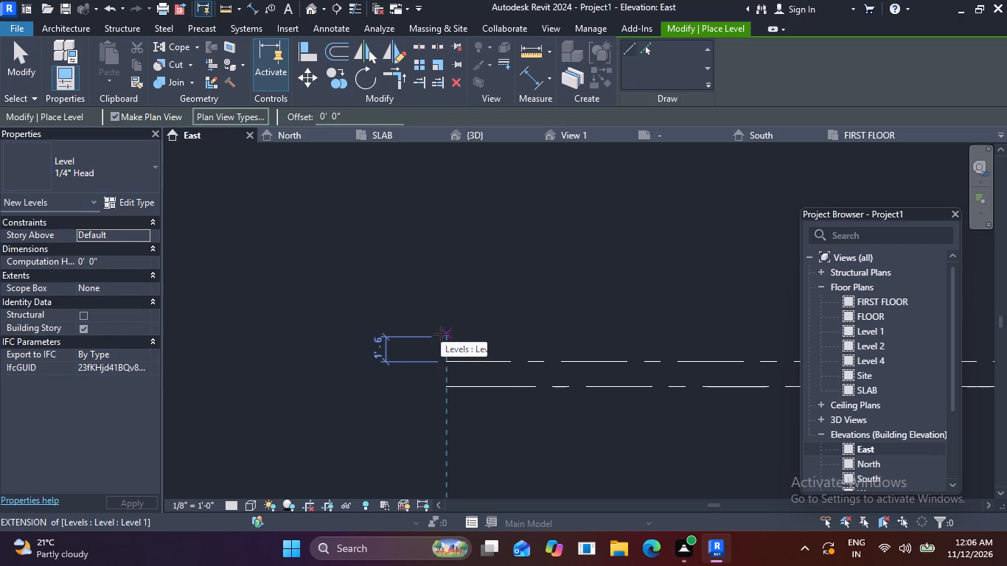
{"action": "left_click", "coordinate": [441, 334]}
{"action": "middle_click_drag", "start_coordinate": [684, 331], "coordinate": [313, 290]}
{"action": "middle_click_drag", "start_coordinate": [697, 292], "coordinate": [424, 262]}
{"action": "middle_click_drag", "start_coordinate": [786, 262], "coordinate": [181, 439]}
{"action": "middle_click_drag", "start_coordinate": [637, 429], "coordinate": [369, 352]}
{"action": "middle_click_drag", "start_coordinate": [681, 340], "coordinate": [594, 347]}
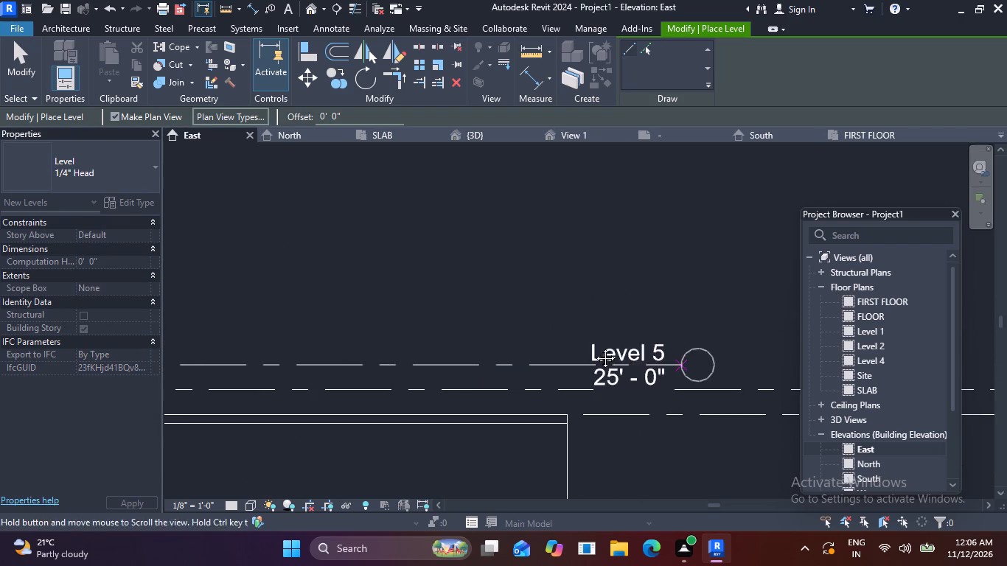
{"action": "middle_click_drag", "start_coordinate": [594, 347], "coordinate": [250, 315]}
{"action": "middle_click_drag", "start_coordinate": [608, 332], "coordinate": [363, 299]}
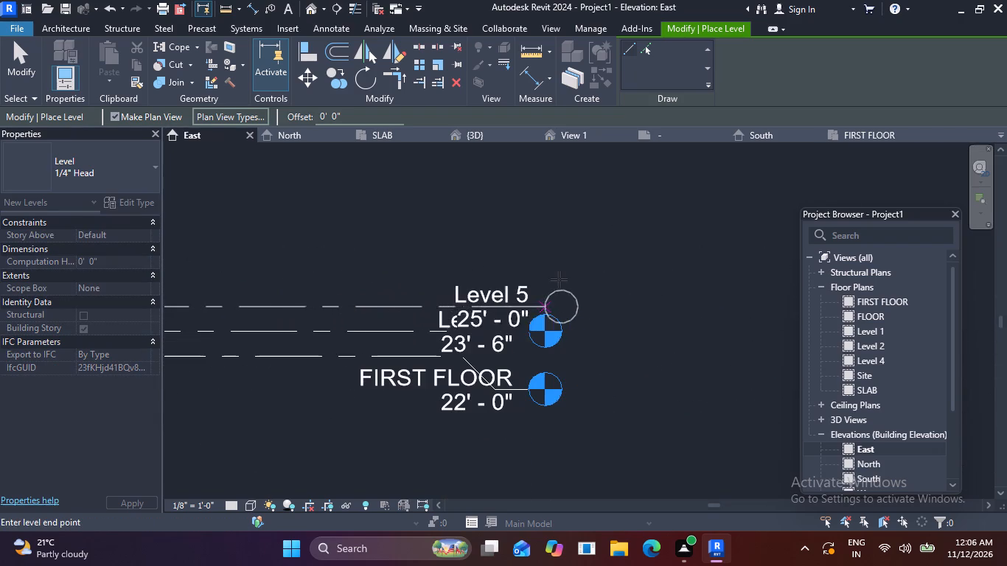
{"action": "middle_click_drag", "start_coordinate": [395, 279], "coordinate": [548, 279]}
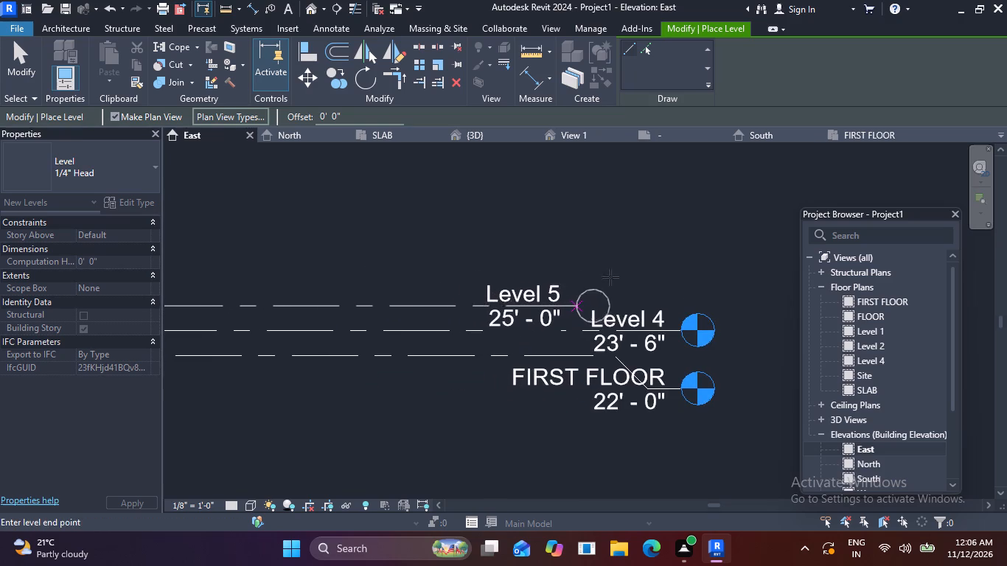
{"action": "middle_click_drag", "start_coordinate": [675, 275], "coordinate": [482, 267]}
{"action": "left_click", "coordinate": [626, 264]}
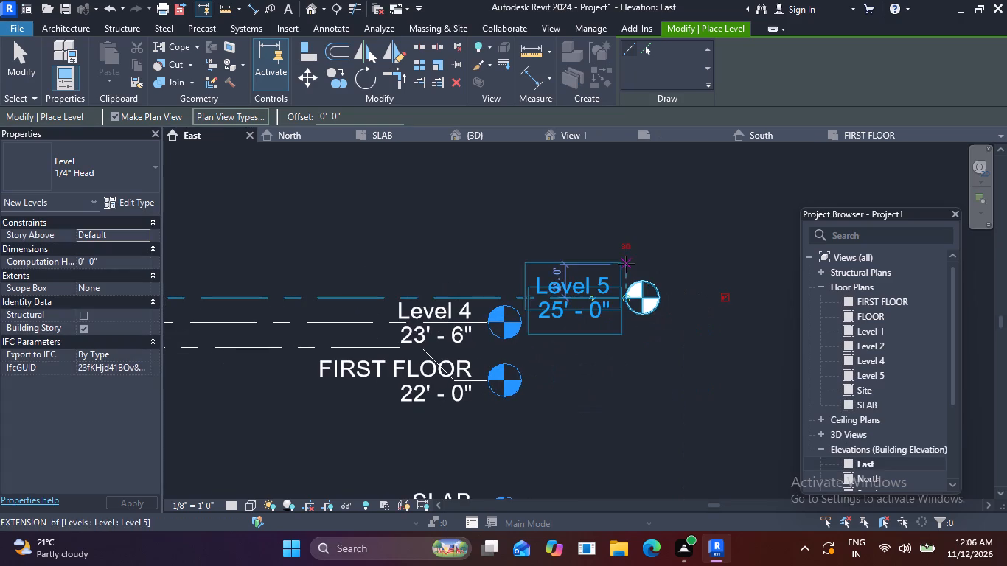
{"action": "key", "text": "Escape"}
{"action": "key", "text": "Escape"}
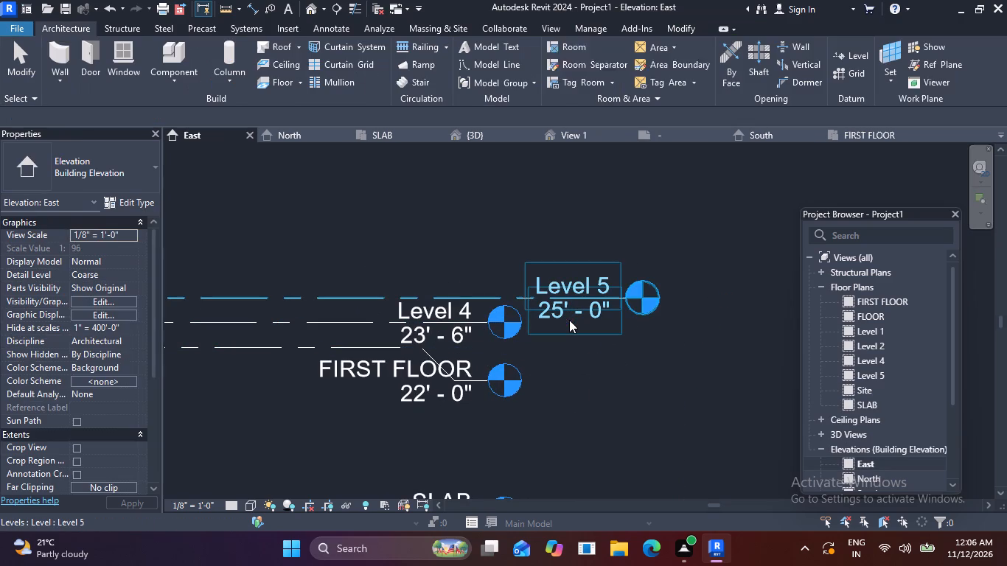
{"action": "key", "text": "Escape"}
Reopen the FIRST FLOOR floor plan.
{"action": "scroll", "coordinate": [547, 352], "scroll_direction": "down", "scroll_amount": 5}
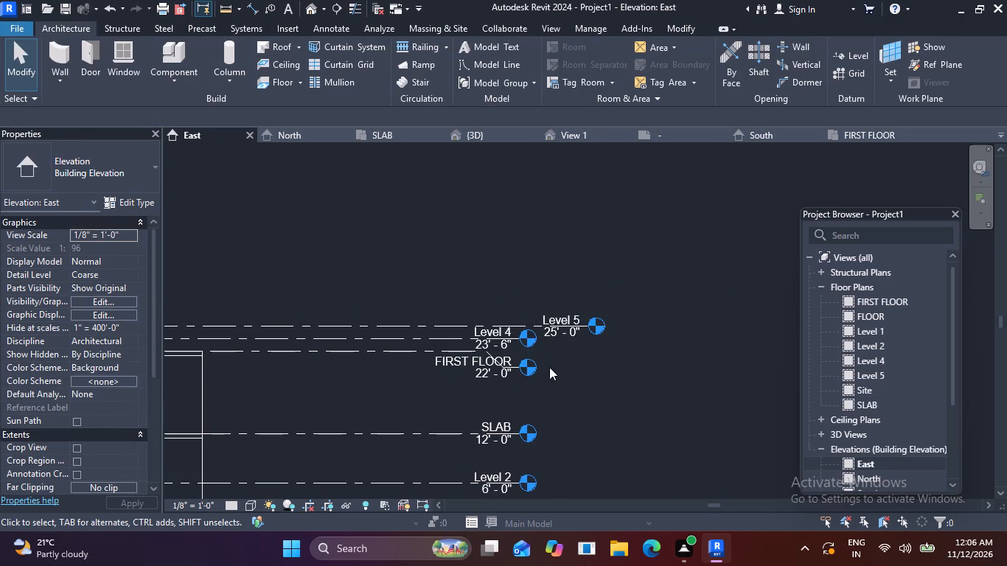
{"action": "middle_click_drag", "start_coordinate": [554, 370], "coordinate": [814, 320]}
{"action": "scroll", "coordinate": [541, 311], "scroll_direction": "down", "scroll_amount": 2}
{"action": "middle_click_drag", "start_coordinate": [539, 313], "coordinate": [593, 346]}
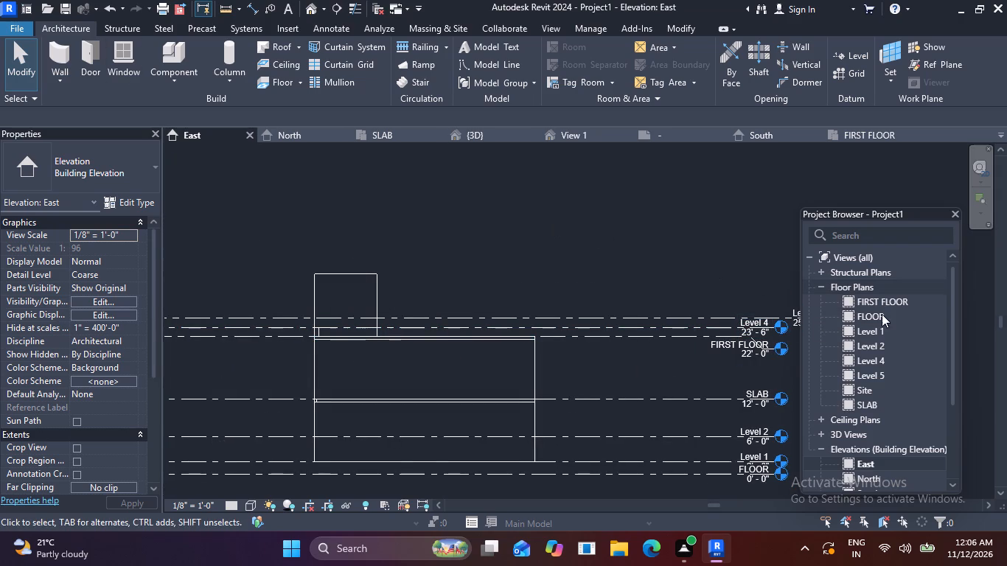
{"action": "double_click", "coordinate": [845, 301]}
{"action": "scroll", "coordinate": [346, 242], "scroll_direction": "down", "scroll_amount": 1}
{"action": "middle_click_drag", "start_coordinate": [380, 319], "coordinate": [404, 412]}
{"action": "scroll", "coordinate": [493, 293], "scroll_direction": "up", "scroll_amount": 4}
{"action": "middle_click_drag", "start_coordinate": [493, 293], "coordinate": [526, 409]}
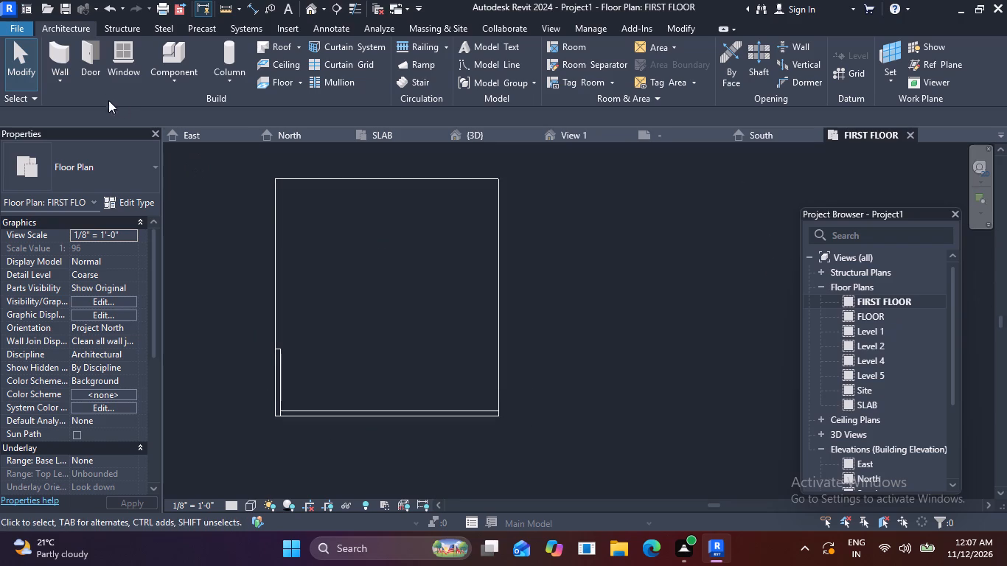
Draw chained 9" walls with their tops at Level 5 along the slab's east, north and west edges, ending at the short west wall.
{"action": "left_click", "coordinate": [60, 55]}
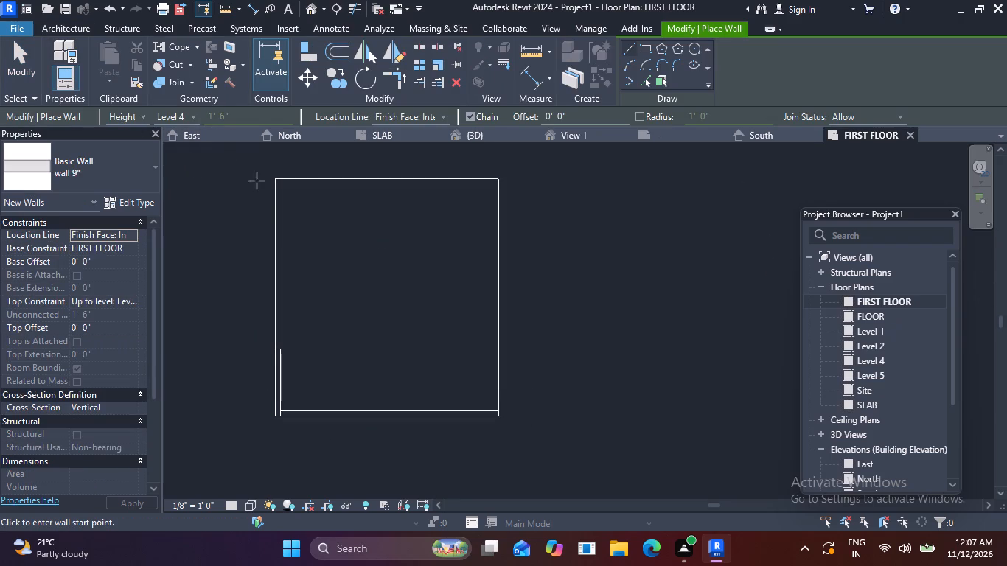
{"action": "left_click", "coordinate": [197, 113]}
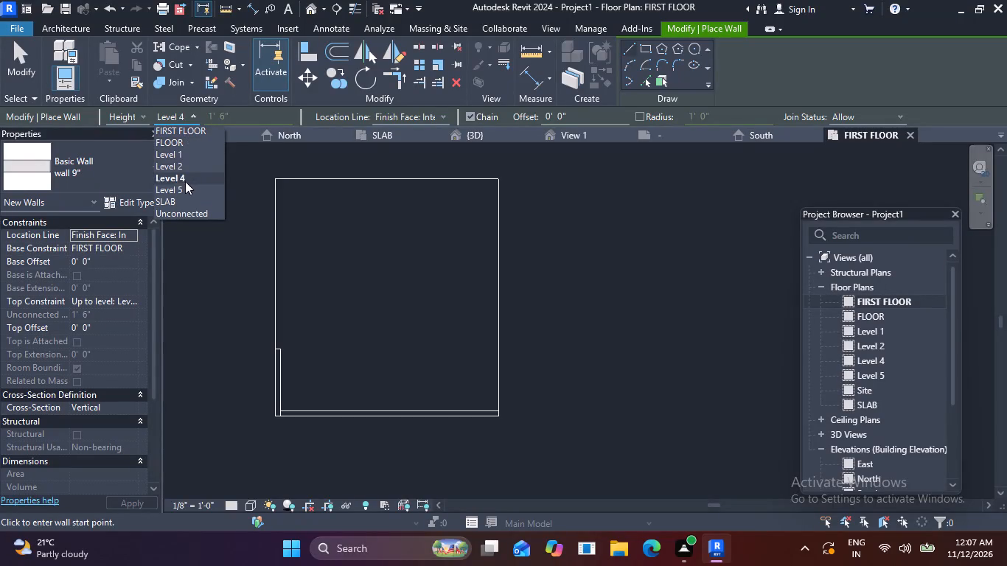
{"action": "left_click", "coordinate": [185, 186]}
{"action": "scroll", "coordinate": [563, 440], "scroll_direction": "up", "scroll_amount": 5}
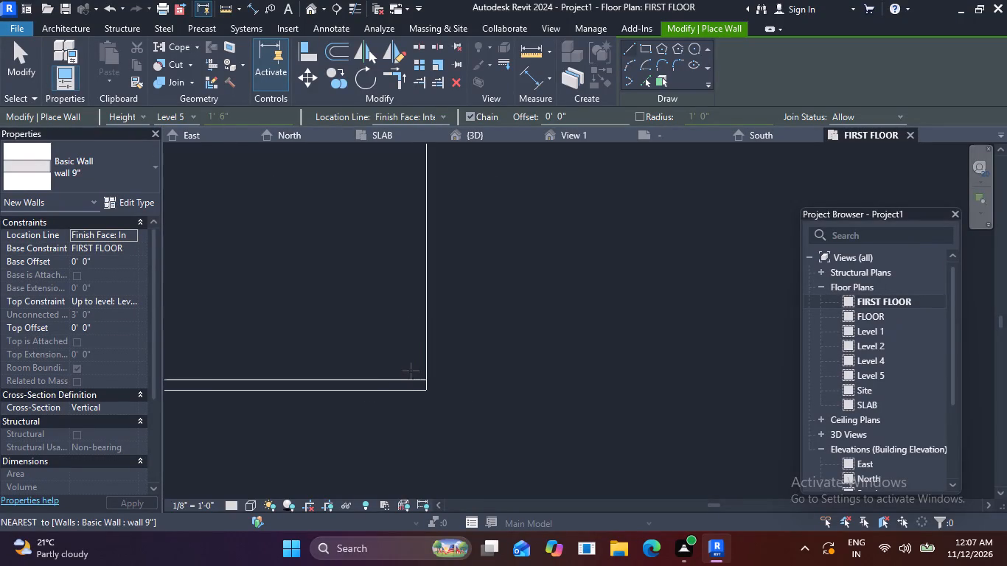
{"action": "left_click", "coordinate": [425, 376]}
{"action": "middle_click_drag", "start_coordinate": [434, 148], "coordinate": [431, 410]}
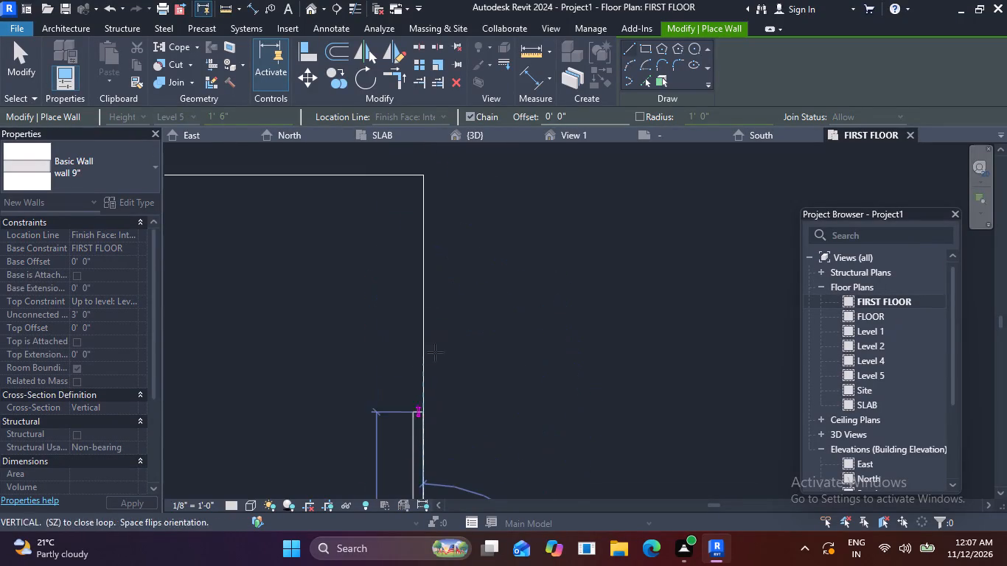
{"action": "left_click", "coordinate": [419, 173]}
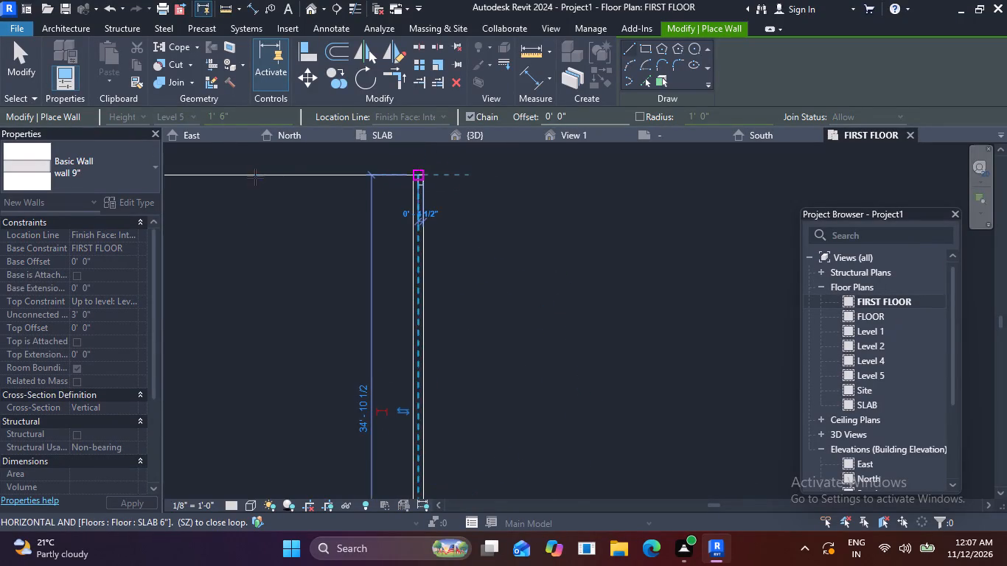
{"action": "middle_click_drag", "start_coordinate": [255, 177], "coordinate": [669, 179]}
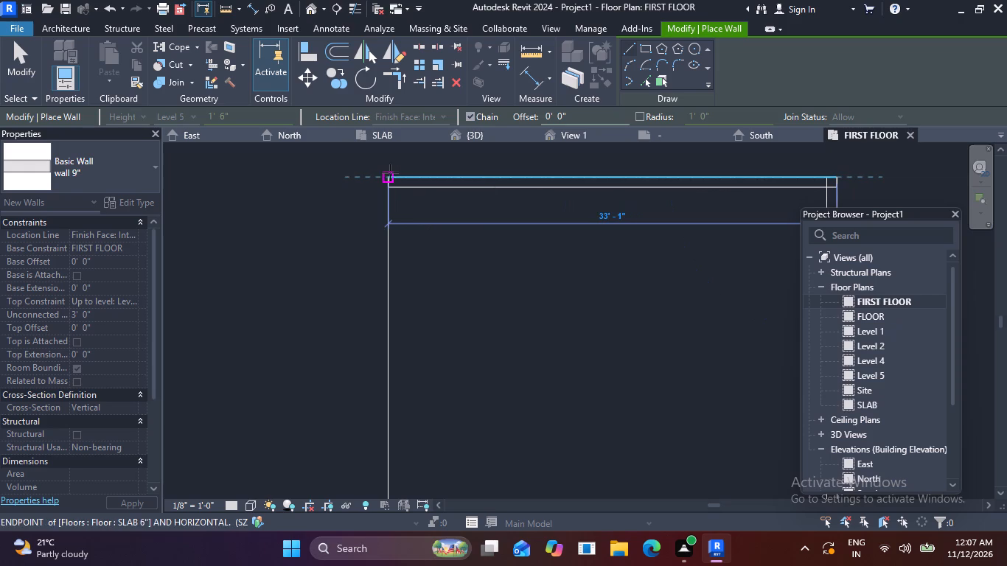
{"action": "left_click", "coordinate": [389, 172]}
{"action": "middle_click_drag", "start_coordinate": [402, 385], "coordinate": [419, 215]}
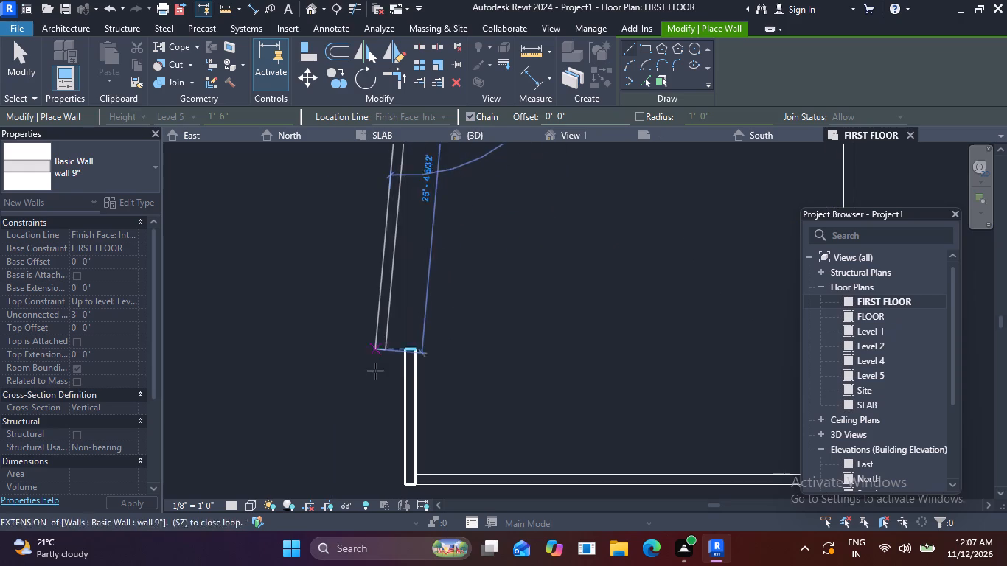
{"action": "left_click", "coordinate": [406, 346]}
{"action": "key", "text": "Escape"}
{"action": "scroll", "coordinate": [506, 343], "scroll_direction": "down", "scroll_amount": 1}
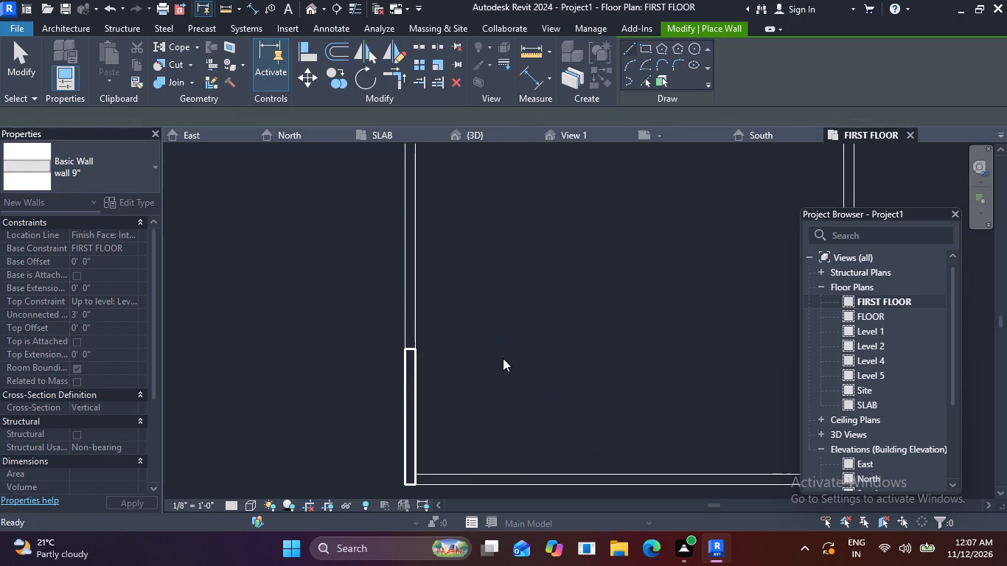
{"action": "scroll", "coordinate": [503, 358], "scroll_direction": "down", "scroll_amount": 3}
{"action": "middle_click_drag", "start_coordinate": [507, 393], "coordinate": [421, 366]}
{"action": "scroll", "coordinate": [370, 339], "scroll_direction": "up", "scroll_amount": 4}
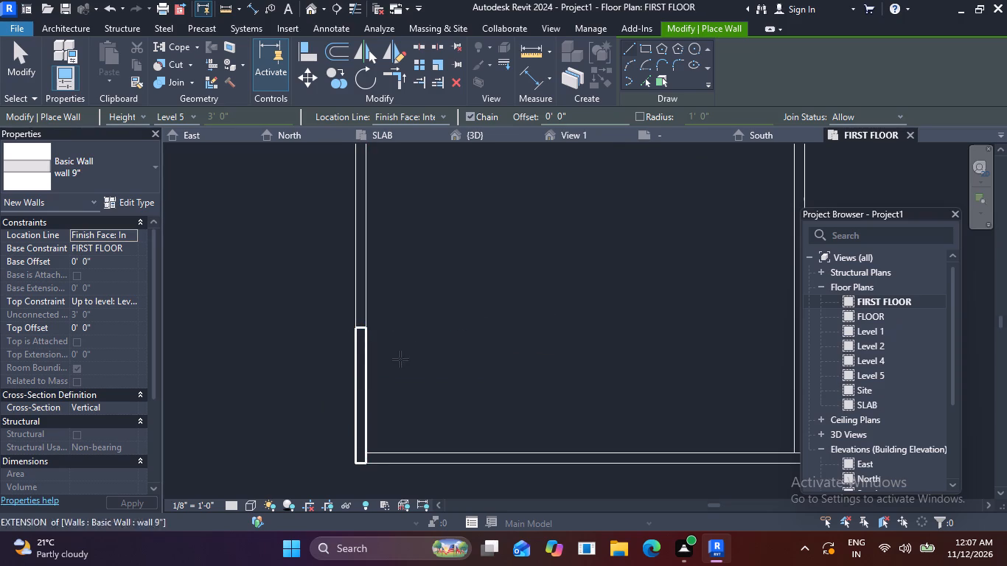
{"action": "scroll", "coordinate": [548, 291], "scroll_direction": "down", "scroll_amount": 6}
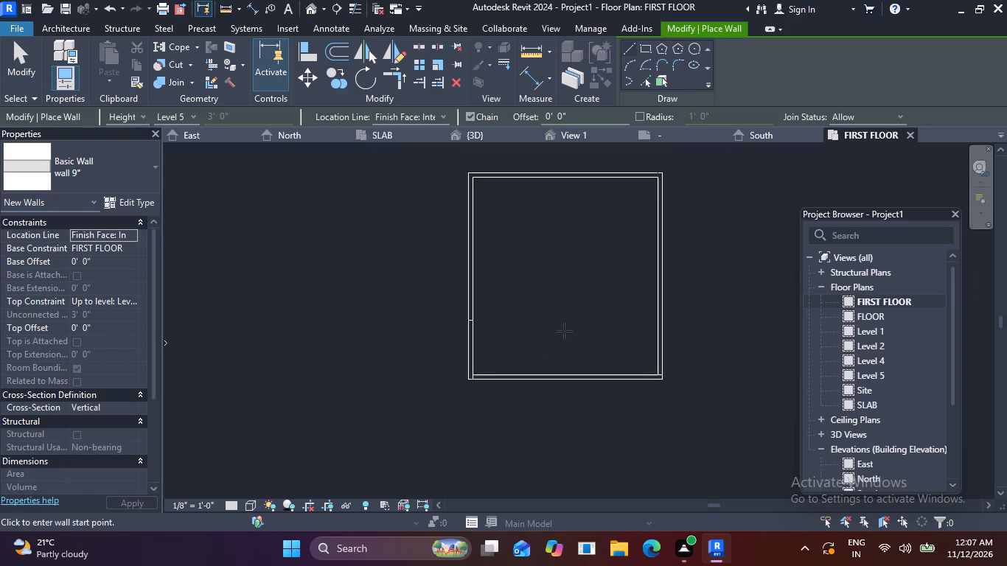
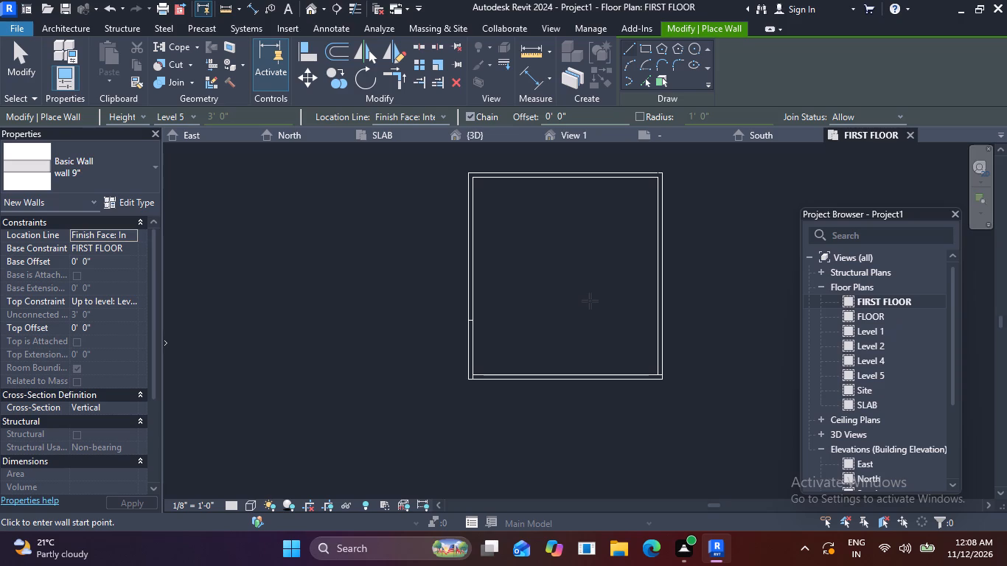
Leave wall placement and examine the whole building and its roof-level walls in the 3D view.
{"action": "scroll", "coordinate": [529, 269], "scroll_direction": "down", "scroll_amount": 2}
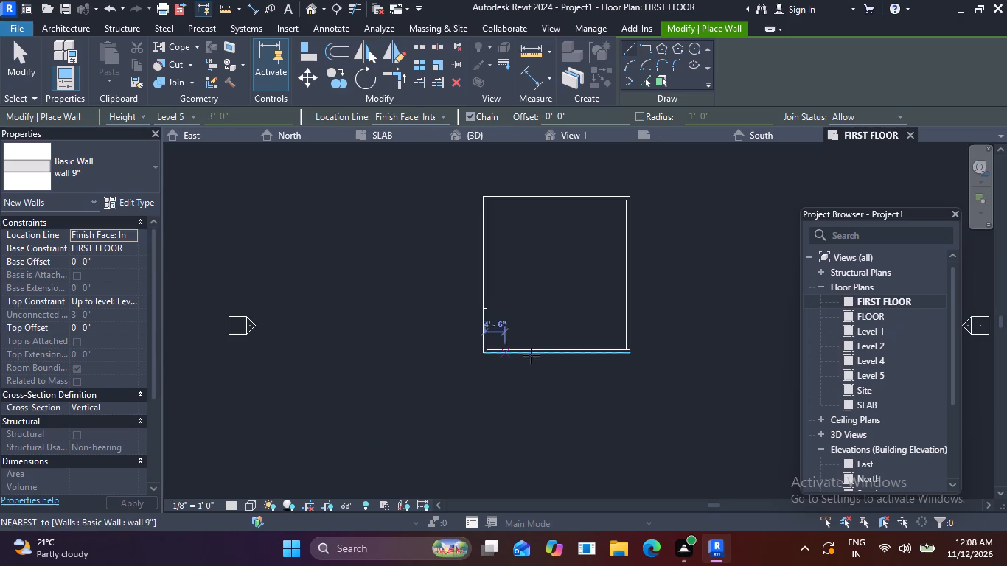
{"action": "key", "text": "Escape"}
{"action": "key", "text": "Escape"}
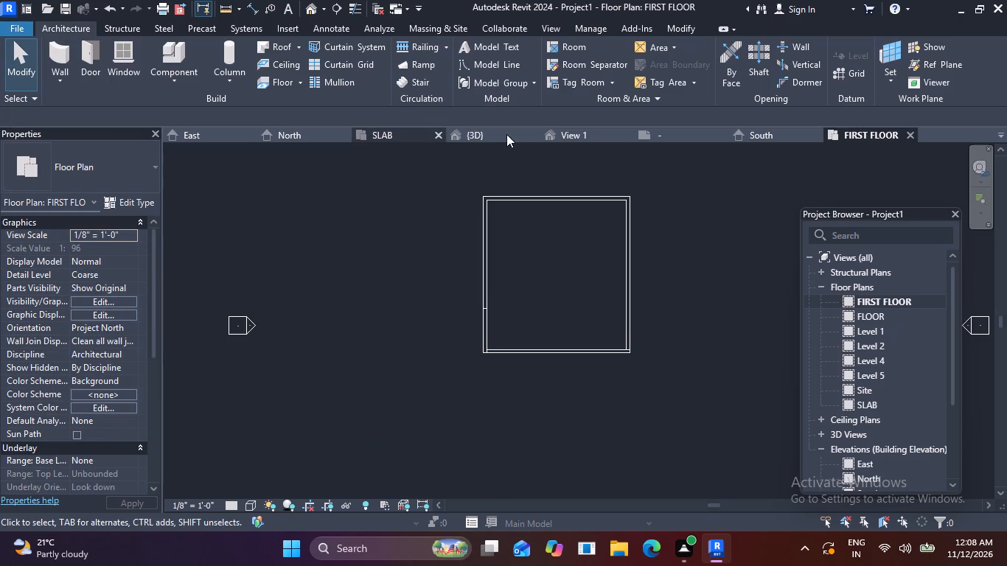
{"action": "left_click", "coordinate": [471, 135]}
{"action": "scroll", "coordinate": [495, 230], "scroll_direction": "down", "scroll_amount": 3}
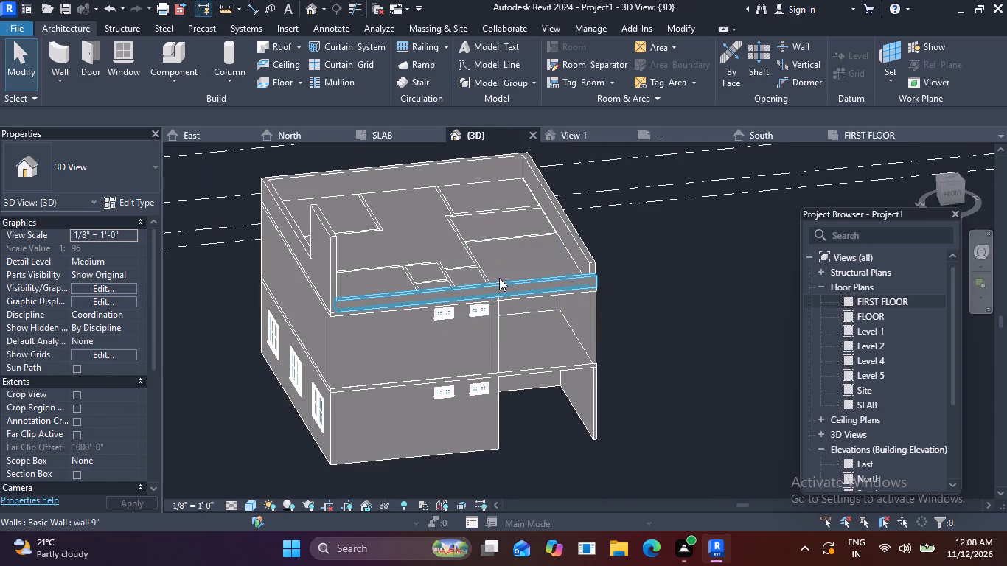
{"action": "middle_click_drag", "start_coordinate": [499, 278], "coordinate": [488, 235]}
{"action": "scroll", "coordinate": [331, 201], "scroll_direction": "up", "scroll_amount": 2}
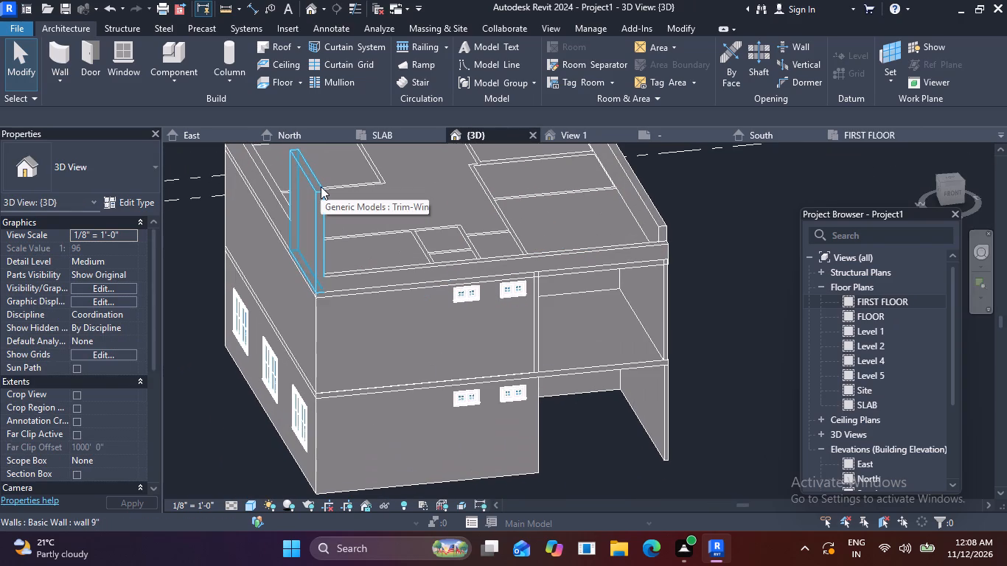
{"action": "scroll", "coordinate": [323, 195], "scroll_direction": "down", "scroll_amount": 3}
{"action": "middle_click_drag", "start_coordinate": [351, 244], "coordinate": [380, 288]}
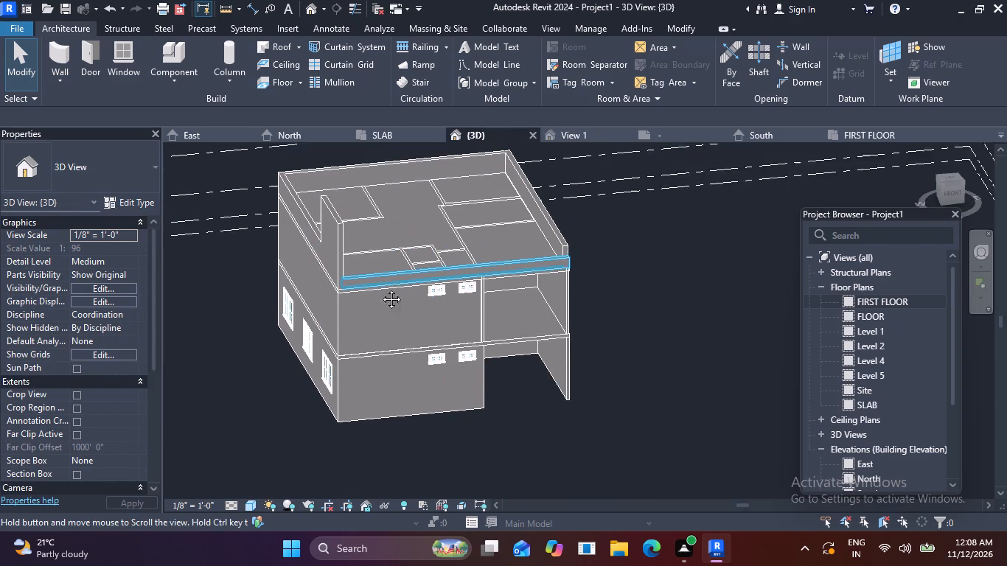
{"action": "middle_click_drag", "start_coordinate": [380, 288], "coordinate": [401, 330]}
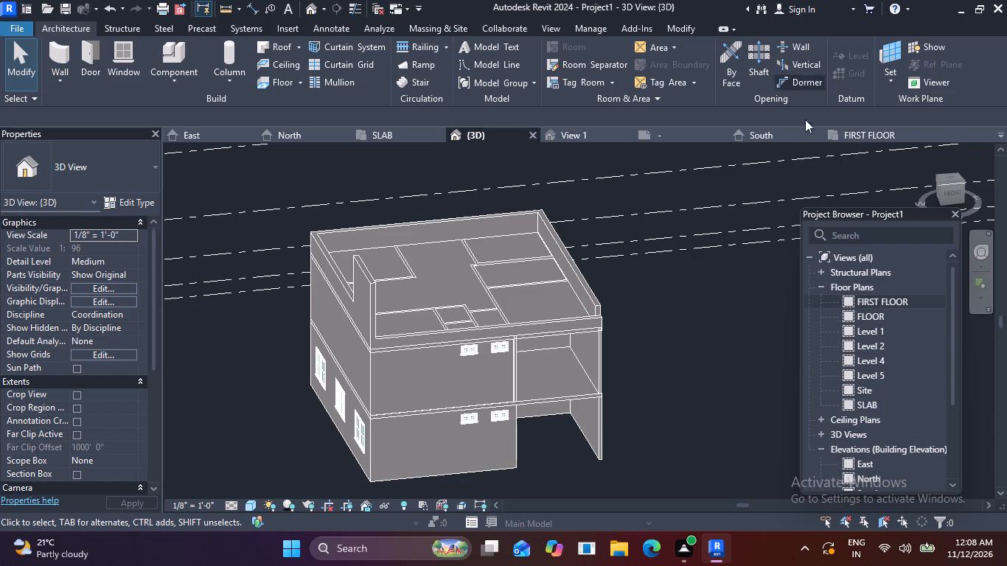
{"action": "scroll", "coordinate": [697, 316], "scroll_direction": "down", "scroll_amount": 1}
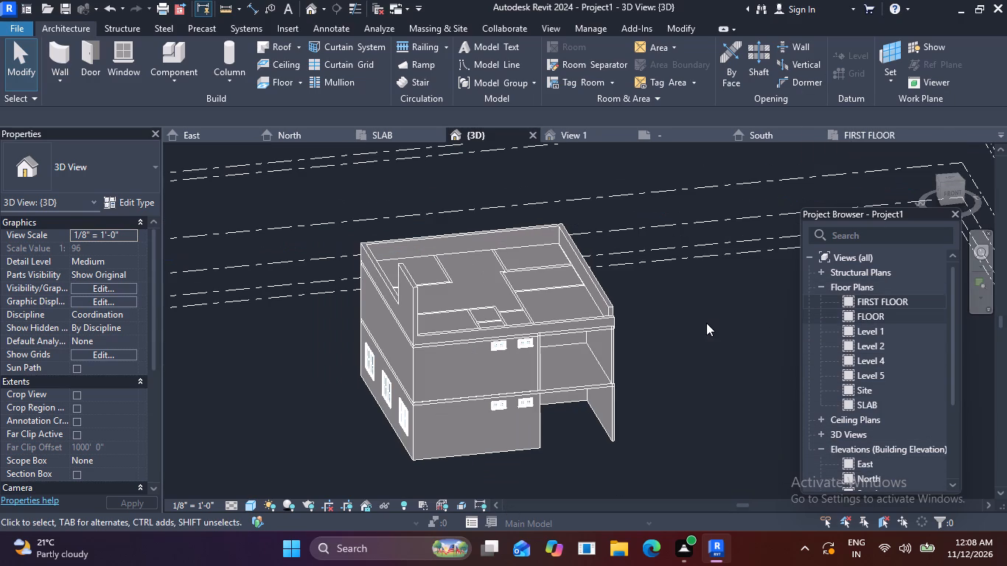
{"action": "key", "text": "Escape"}
{"action": "key", "text": "Escape"}
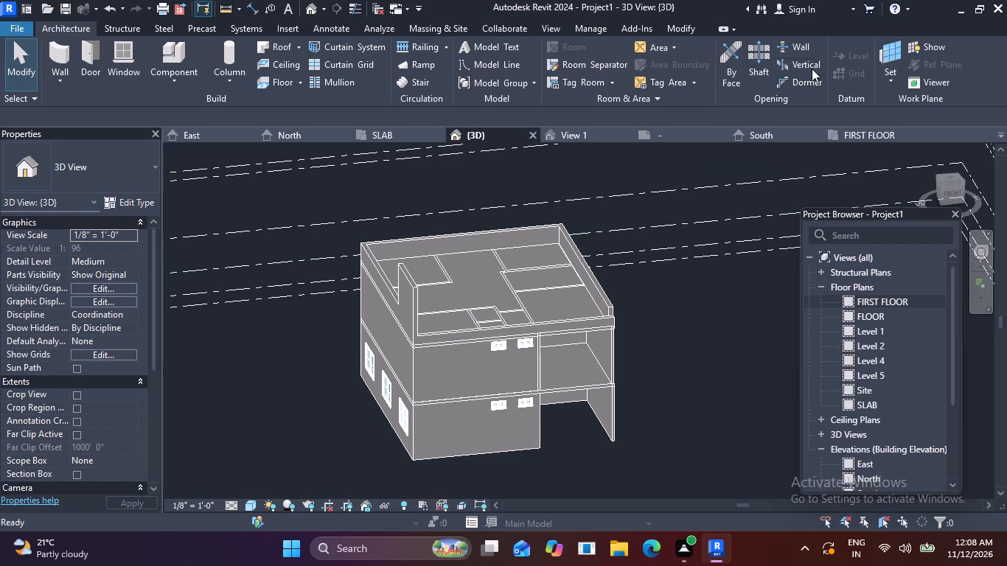
{"action": "left_click", "coordinate": [64, 27]}
{"action": "scroll", "coordinate": [677, 203], "scroll_direction": "down", "scroll_amount": 3}
{"action": "middle_click_drag", "start_coordinate": [701, 242], "coordinate": [695, 347]}
{"action": "scroll", "coordinate": [531, 317], "scroll_direction": "up", "scroll_amount": 3}
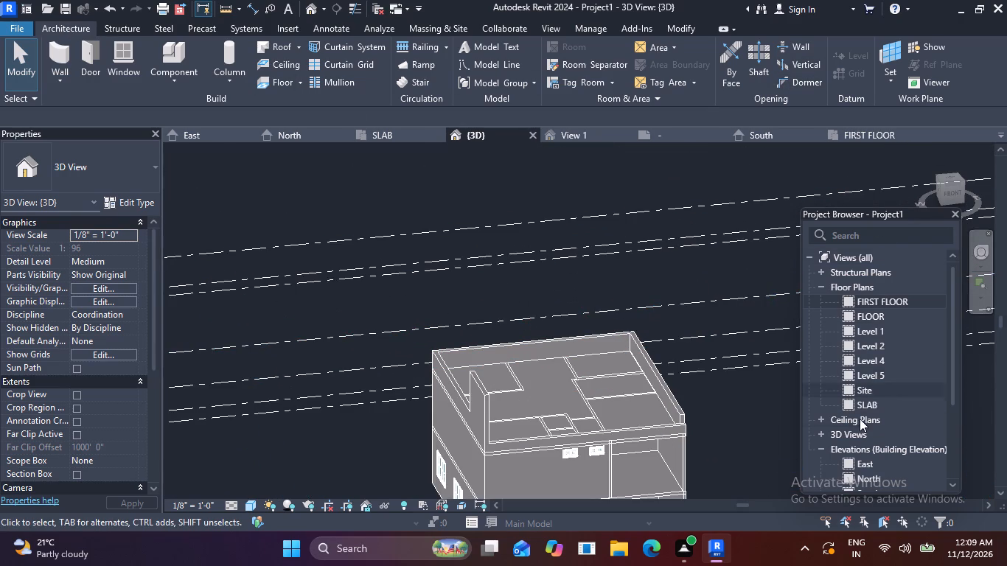
In the East elevation, draw a new level across the building at 30'-0", 5'-0" above Level 5.
{"action": "double_click", "coordinate": [859, 458]}
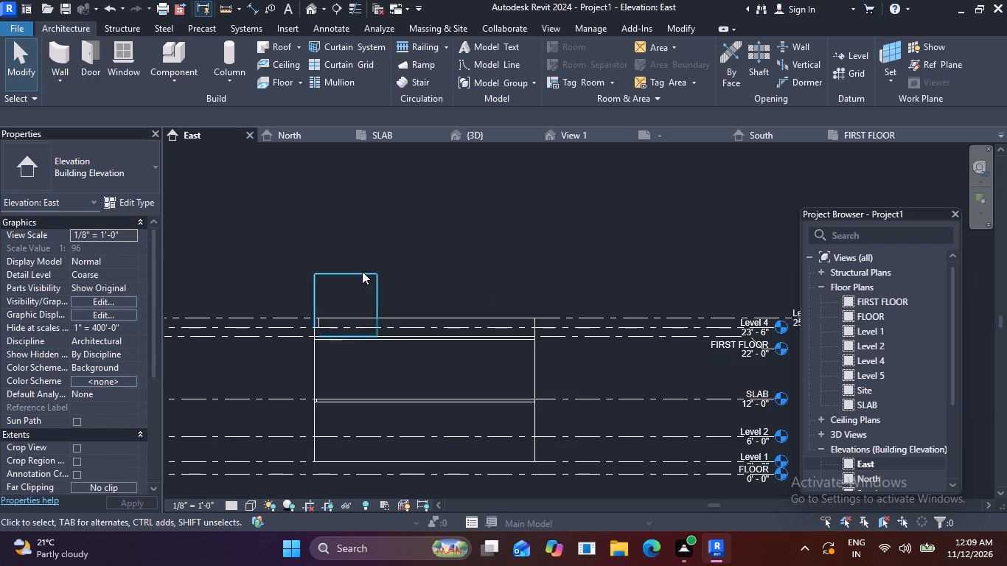
{"action": "scroll", "coordinate": [363, 271], "scroll_direction": "down", "scroll_amount": 4}
{"action": "middle_click_drag", "start_coordinate": [420, 284], "coordinate": [742, 330]}
{"action": "scroll", "coordinate": [453, 329], "scroll_direction": "up", "scroll_amount": 9}
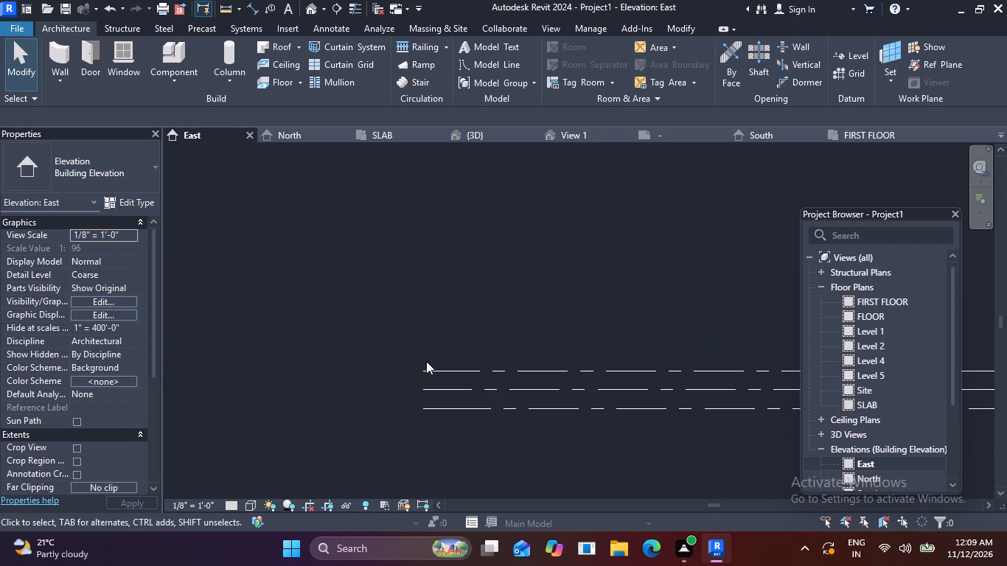
{"action": "left_click", "coordinate": [849, 49]}
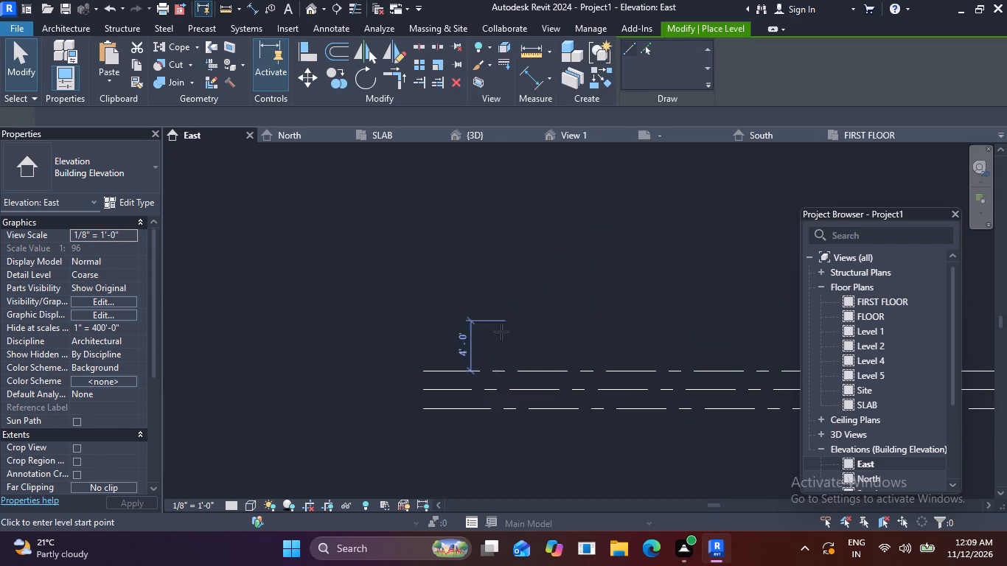
{"action": "left_click", "coordinate": [428, 306]}
{"action": "scroll", "coordinate": [655, 304], "scroll_direction": "down", "scroll_amount": 3}
{"action": "middle_click_drag", "start_coordinate": [658, 304], "coordinate": [315, 236]}
{"action": "middle_click_drag", "start_coordinate": [664, 245], "coordinate": [448, 242]}
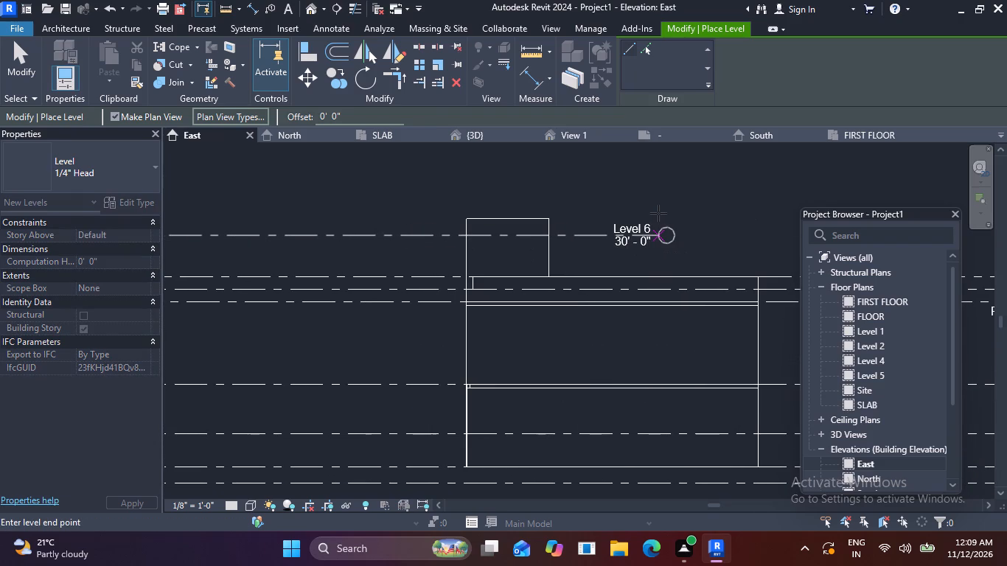
{"action": "scroll", "coordinate": [649, 215], "scroll_direction": "down", "scroll_amount": 3}
{"action": "middle_click_drag", "start_coordinate": [638, 233], "coordinate": [419, 250]}
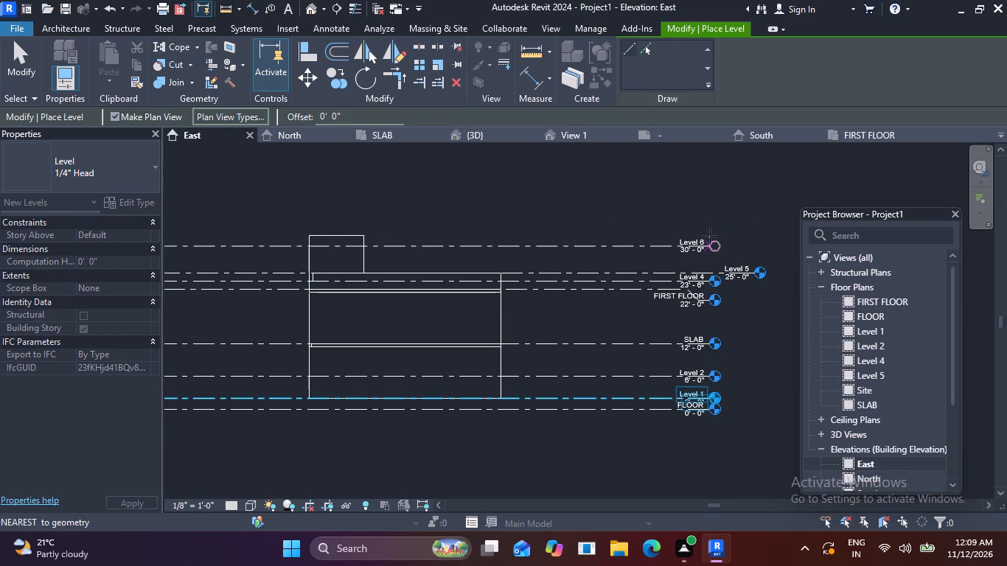
{"action": "left_click", "coordinate": [710, 236]}
{"action": "key", "text": "Escape"}
{"action": "scroll", "coordinate": [588, 251], "scroll_direction": "down", "scroll_amount": 1}
{"action": "middle_click_drag", "start_coordinate": [616, 255], "coordinate": [719, 242]}
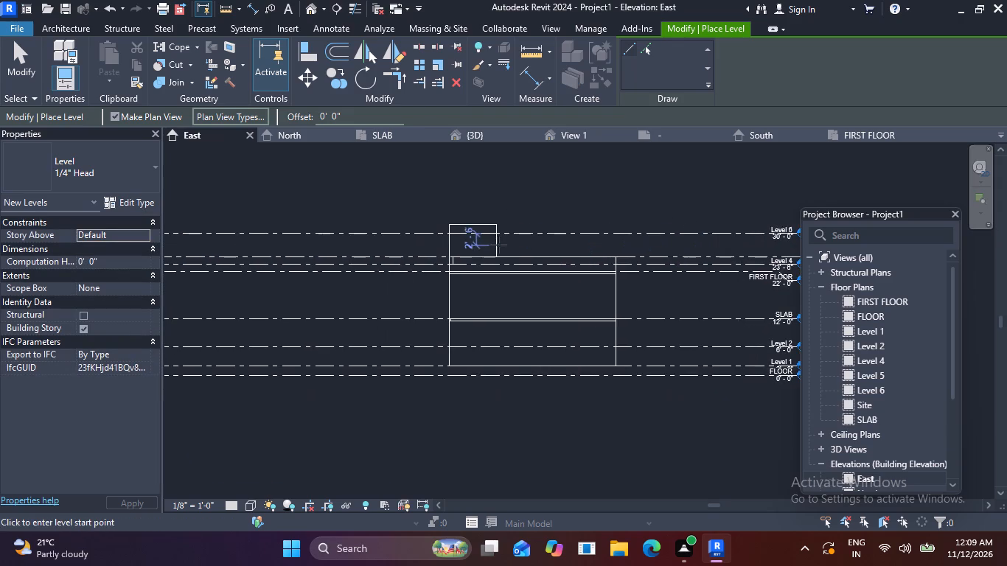
{"action": "scroll", "coordinate": [501, 239], "scroll_direction": "up", "scroll_amount": 3}
{"action": "key", "text": "Escape"}
Align the new Level 6 line to the top edge of the raised wall above the roof.
{"action": "left_click", "coordinate": [479, 232]}
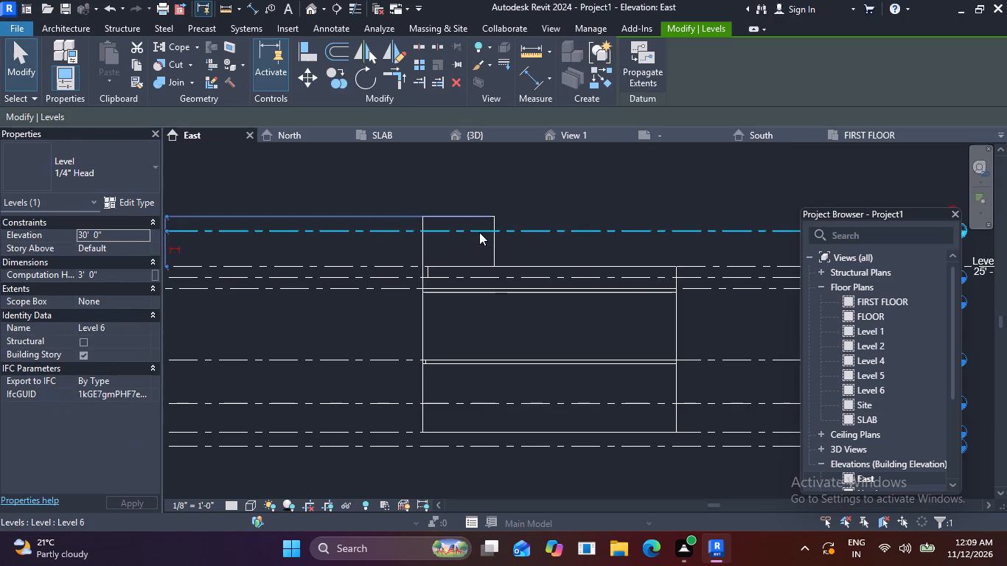
{"action": "left_click", "coordinate": [455, 213]}
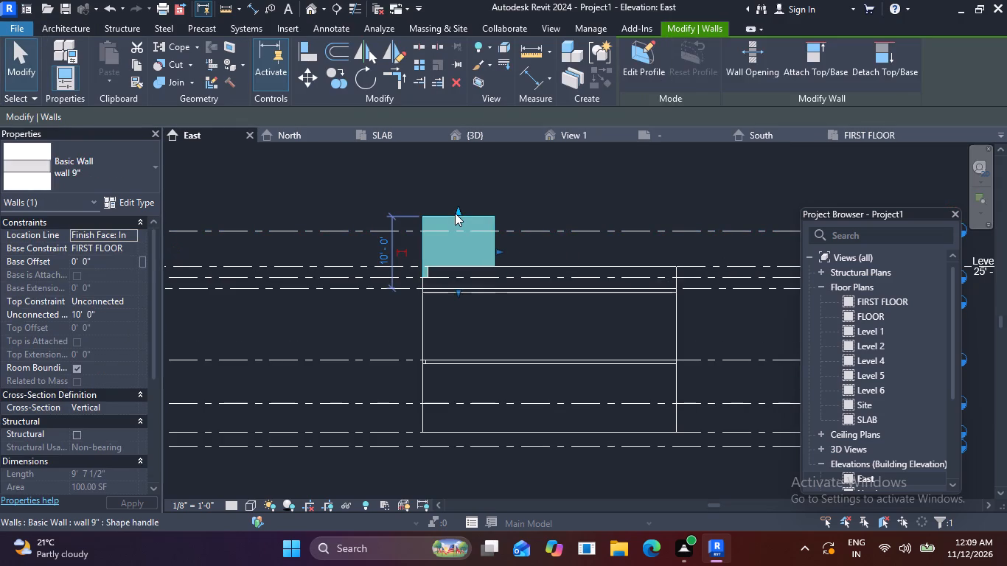
{"action": "key", "text": "Escape"}
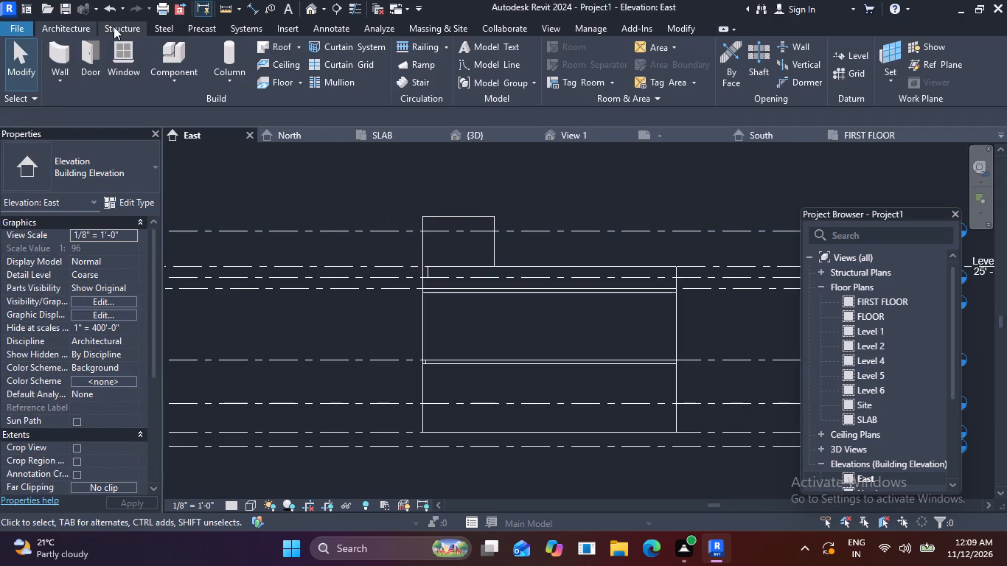
{"action": "left_click", "coordinate": [669, 37]}
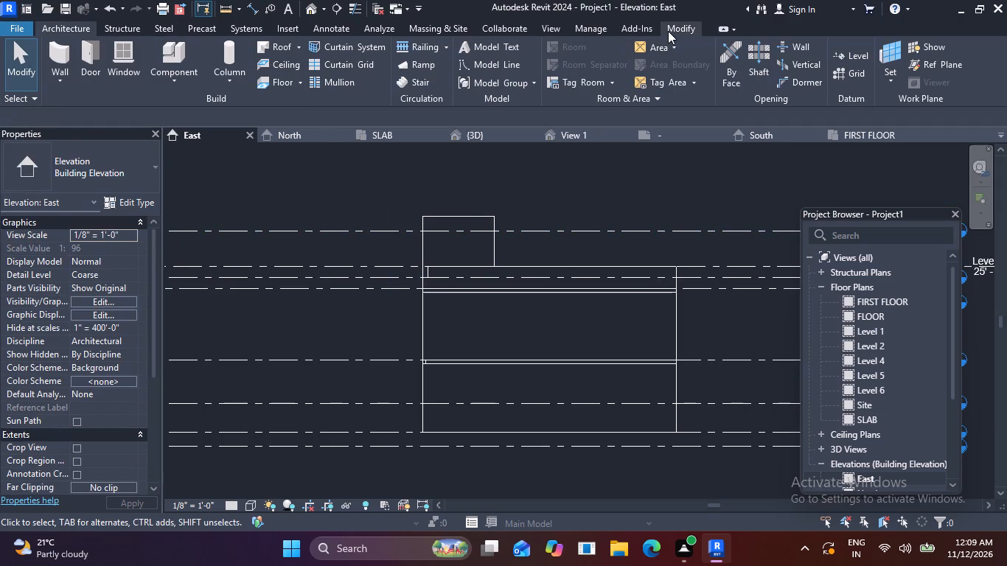
{"action": "left_click", "coordinate": [668, 31]}
{"action": "left_click", "coordinate": [306, 46]}
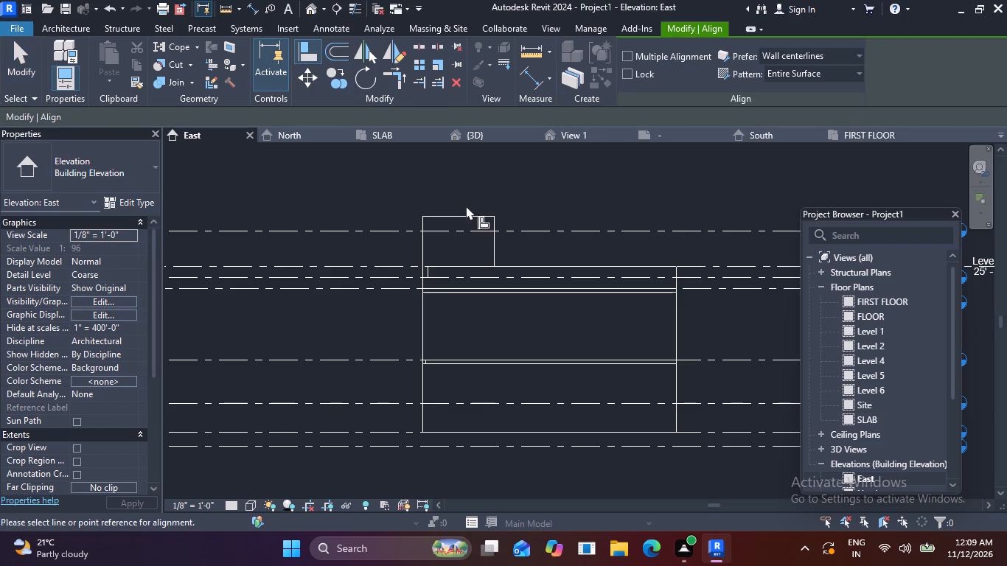
{"action": "left_click", "coordinate": [473, 216]}
{"action": "left_click", "coordinate": [473, 226]}
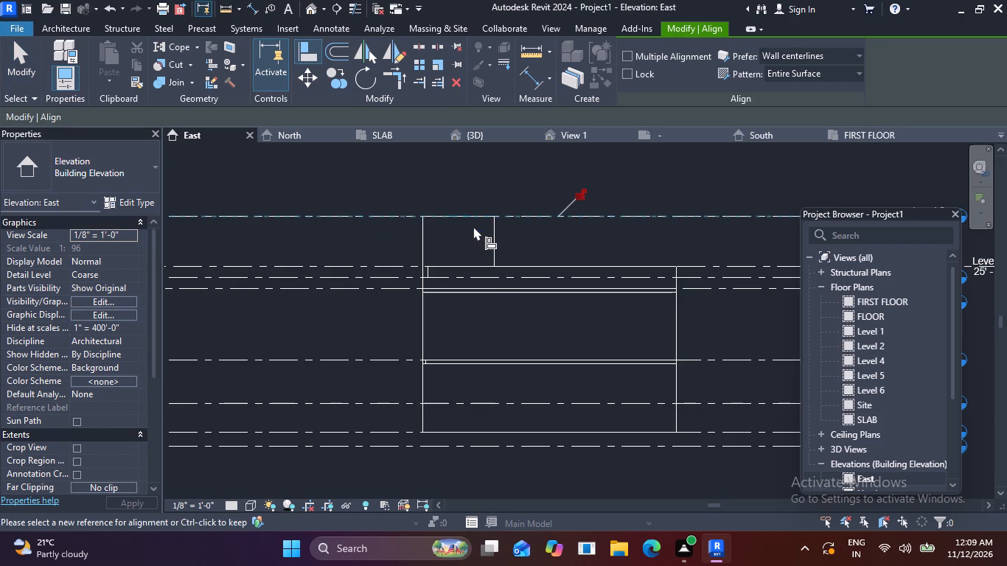
{"action": "key", "text": "Escape"}
Examine the realigned level and the other level lines and heads across the East elevation.
{"action": "scroll", "coordinate": [605, 235], "scroll_direction": "down", "scroll_amount": 6}
{"action": "middle_click_drag", "start_coordinate": [633, 250], "coordinate": [558, 250]}
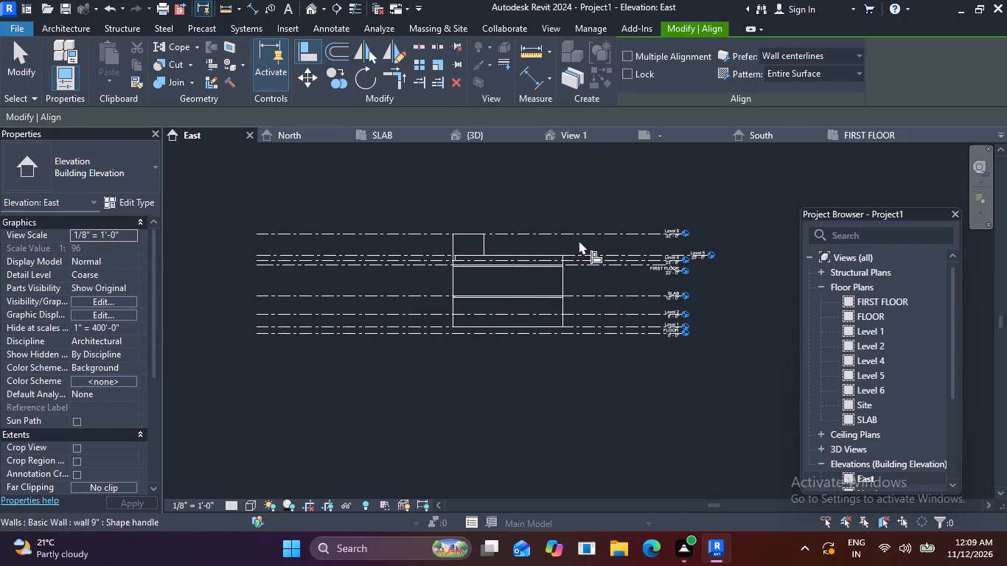
{"action": "scroll", "coordinate": [706, 223], "scroll_direction": "up", "scroll_amount": 8}
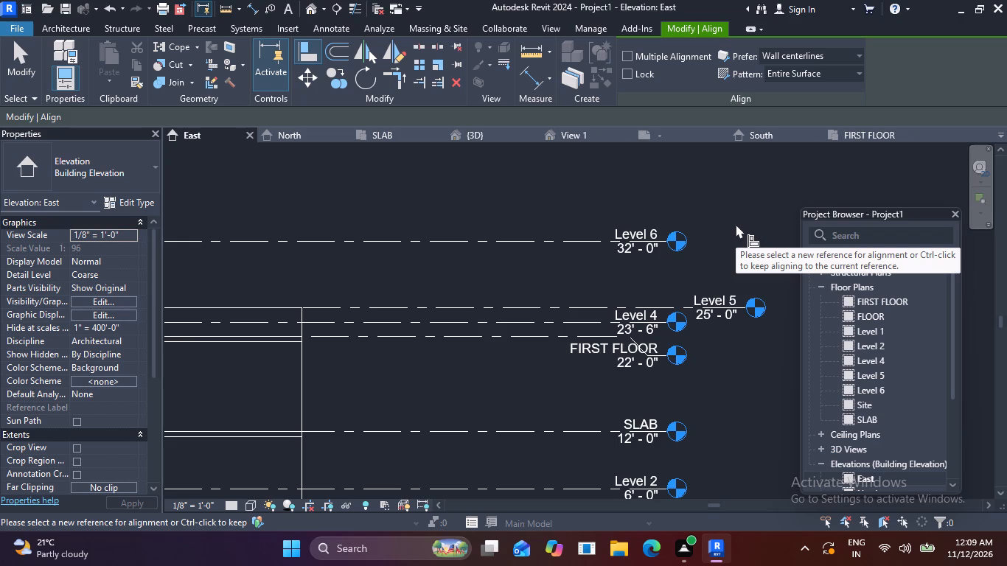
{"action": "scroll", "coordinate": [634, 255], "scroll_direction": "down", "scroll_amount": 5}
{"action": "middle_click_drag", "start_coordinate": [489, 265], "coordinate": [719, 282]}
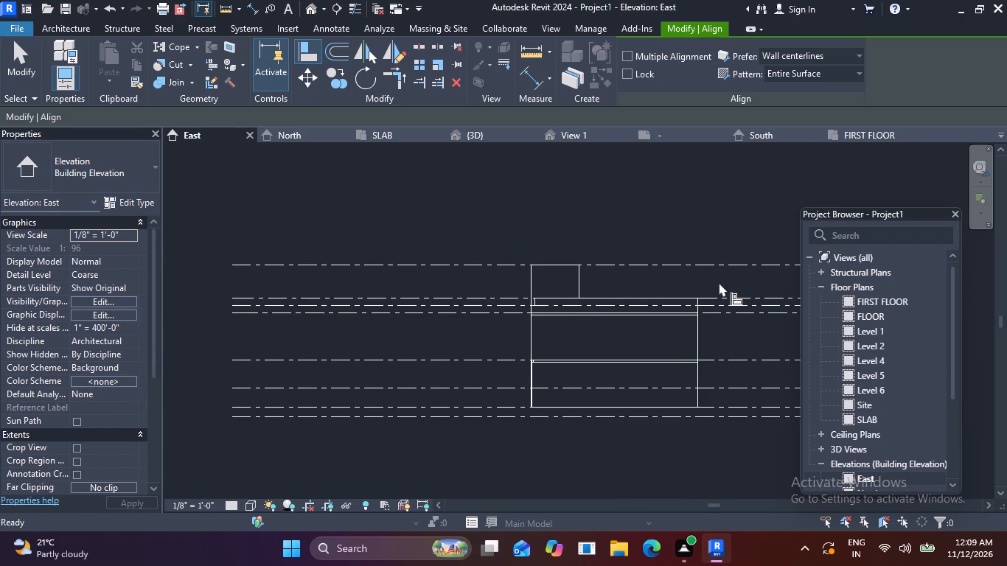
{"action": "middle_click_drag", "start_coordinate": [307, 250], "coordinate": [414, 283]}
{"action": "scroll", "coordinate": [341, 307], "scroll_direction": "up", "scroll_amount": 5}
{"action": "scroll", "coordinate": [417, 270], "scroll_direction": "down", "scroll_amount": 4}
{"action": "middle_click_drag", "start_coordinate": [592, 340], "coordinate": [392, 276]}
{"action": "scroll", "coordinate": [551, 252], "scroll_direction": "up", "scroll_amount": 3}
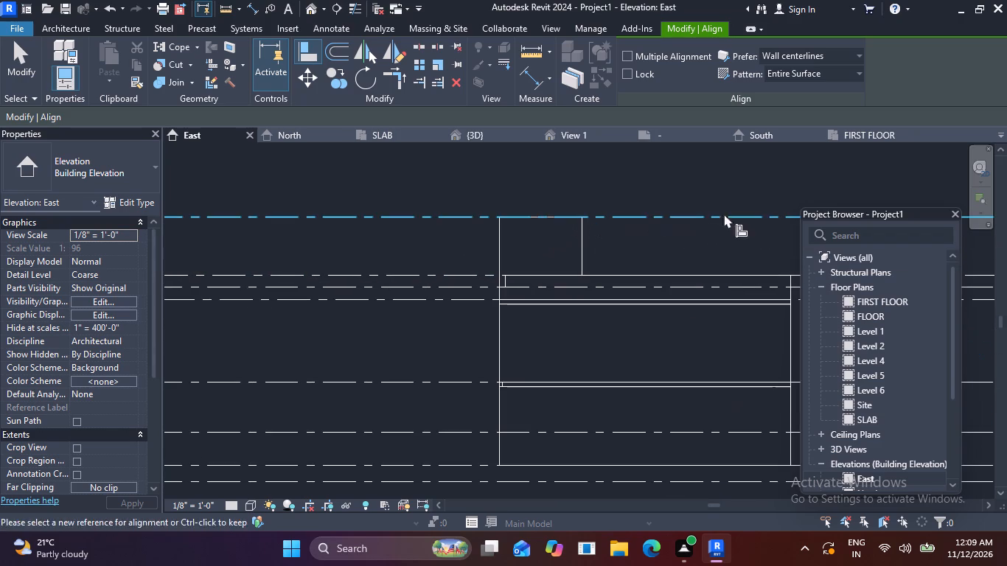
{"action": "scroll", "coordinate": [708, 237], "scroll_direction": "down", "scroll_amount": 2}
{"action": "middle_click_drag", "start_coordinate": [674, 247], "coordinate": [591, 248]}
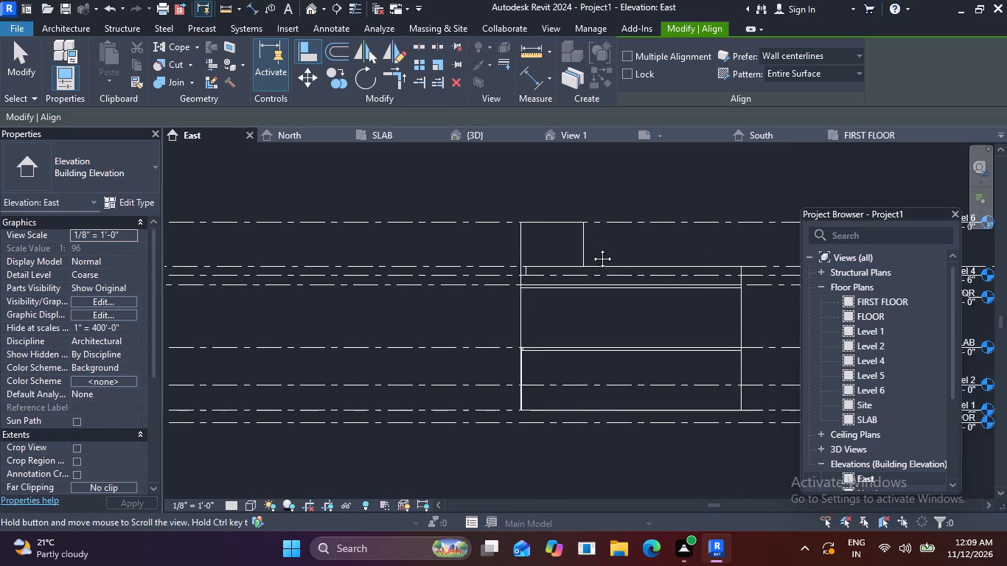
{"action": "middle_click_drag", "start_coordinate": [591, 248], "coordinate": [467, 259]}
{"action": "middle_click_drag", "start_coordinate": [711, 265], "coordinate": [560, 270]}
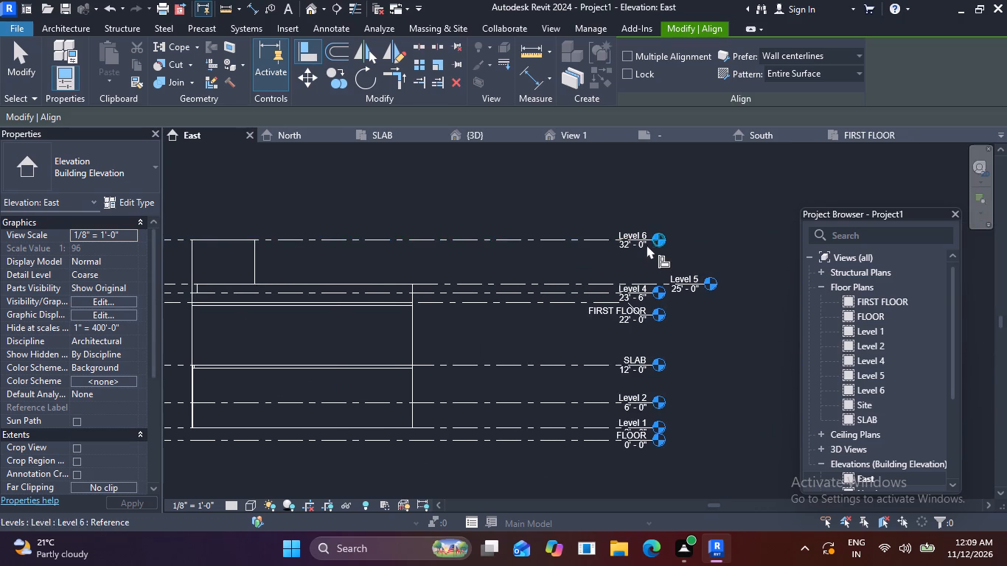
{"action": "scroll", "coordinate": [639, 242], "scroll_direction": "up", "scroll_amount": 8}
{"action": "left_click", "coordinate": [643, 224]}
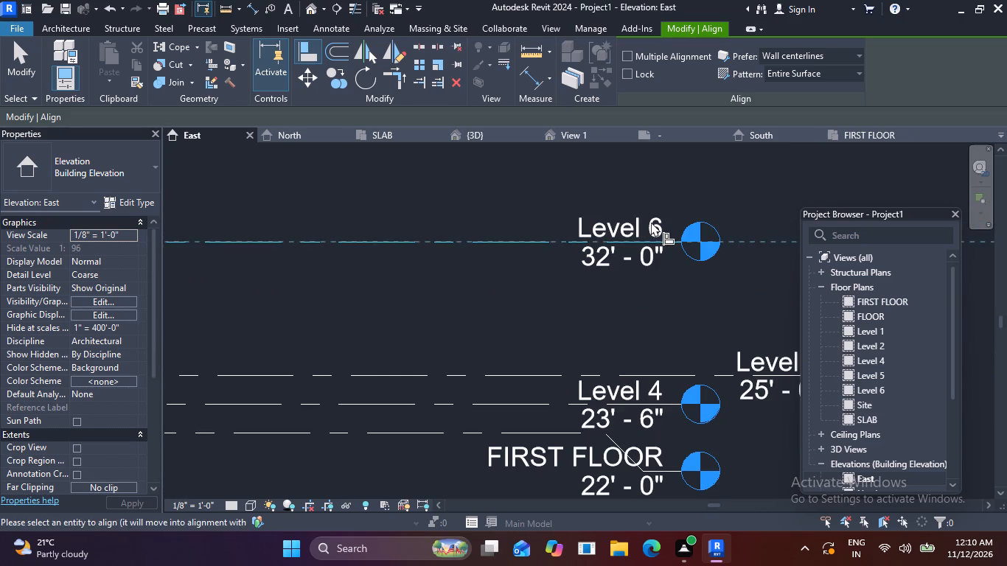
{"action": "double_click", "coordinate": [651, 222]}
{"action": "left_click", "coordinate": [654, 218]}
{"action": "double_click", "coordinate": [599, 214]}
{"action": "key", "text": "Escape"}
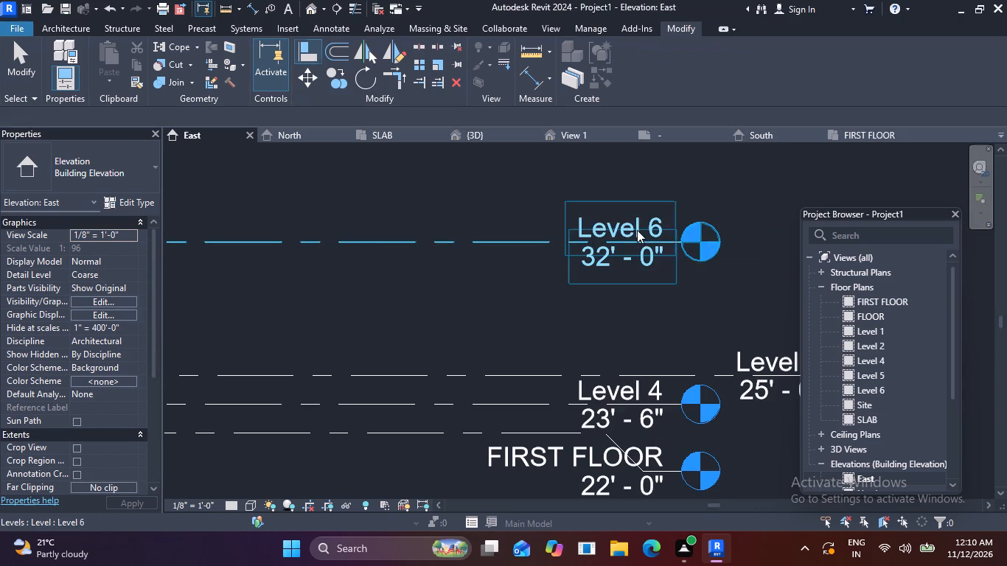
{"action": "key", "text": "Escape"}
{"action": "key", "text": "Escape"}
Rename Level 6 as TOP and rename its corresponding views as well.
{"action": "double_click", "coordinate": [633, 218]}
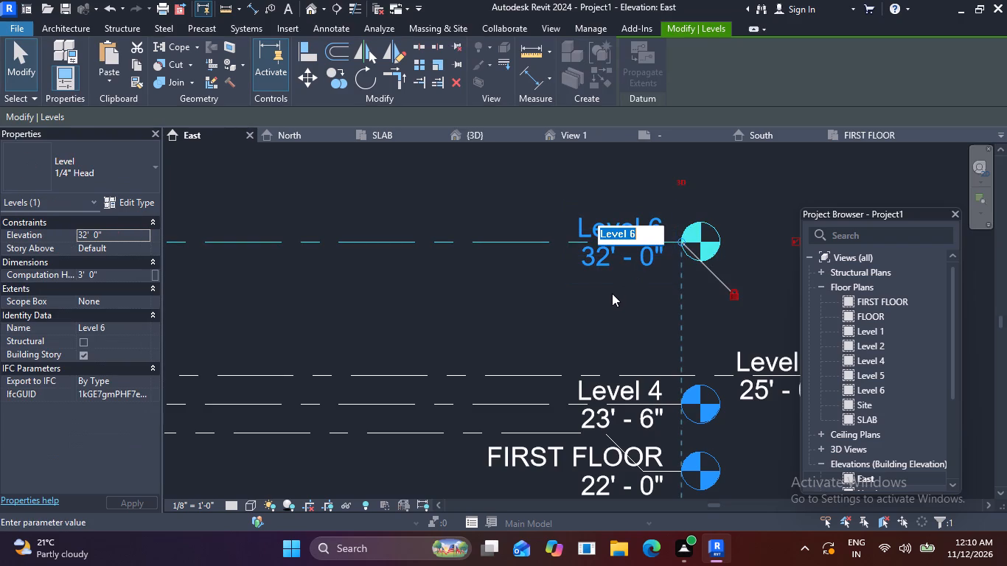
{"action": "key", "text": "BackSpace"}
{"action": "type", "text": "TOP"}
{"action": "left_click", "coordinate": [562, 287]}
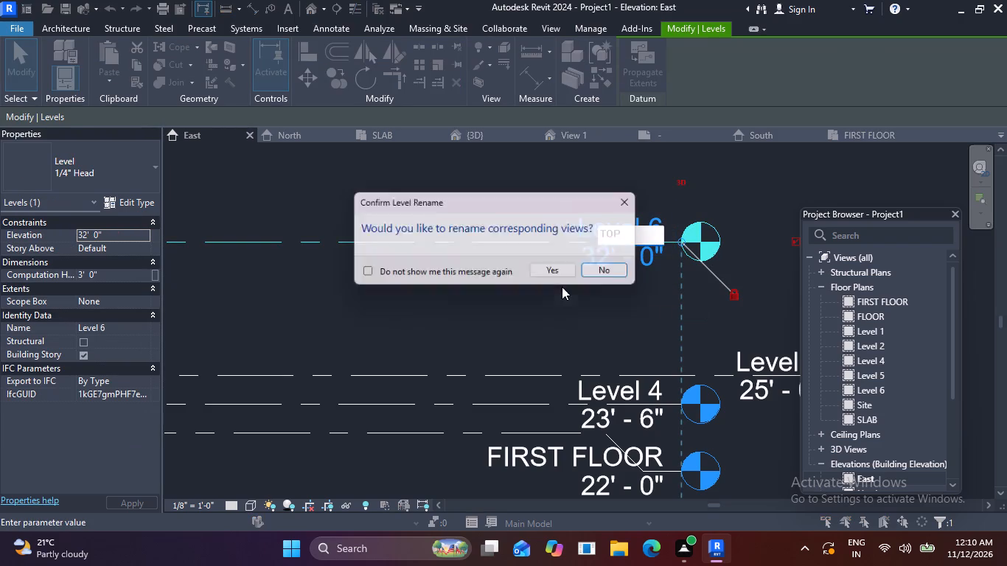
{"action": "left_click", "coordinate": [568, 276]}
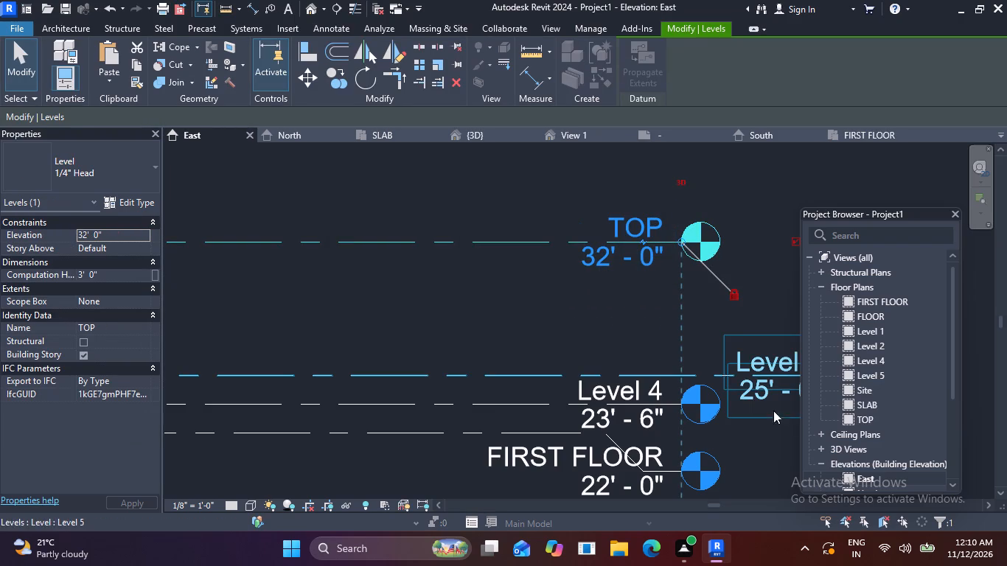
Open the TOP floor plan view.
{"action": "double_click", "coordinate": [845, 417]}
{"action": "scroll", "coordinate": [607, 306], "scroll_direction": "down", "scroll_amount": 4}
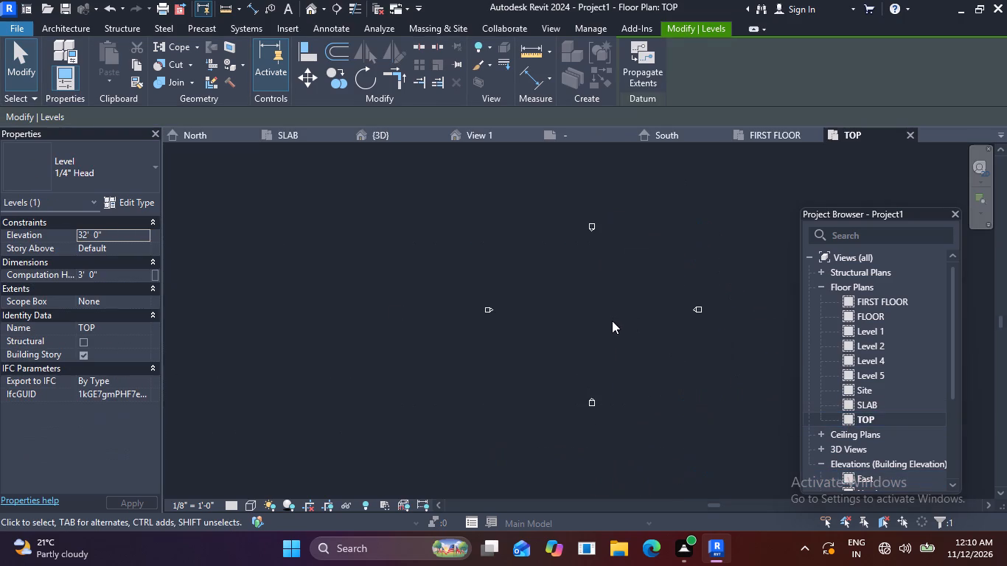
Open the East elevation and examine the raised roof wall where it meets the TOP level line.
{"action": "scroll", "coordinate": [848, 420], "scroll_direction": "up", "scroll_amount": 4}
{"action": "double_click", "coordinate": [844, 471]}
{"action": "scroll", "coordinate": [678, 330], "scroll_direction": "down", "scroll_amount": 11}
{"action": "middle_click_drag", "start_coordinate": [569, 366], "coordinate": [647, 363]}
{"action": "scroll", "coordinate": [397, 328], "scroll_direction": "up", "scroll_amount": 5}
{"action": "scroll", "coordinate": [518, 338], "scroll_direction": "up", "scroll_amount": 4}
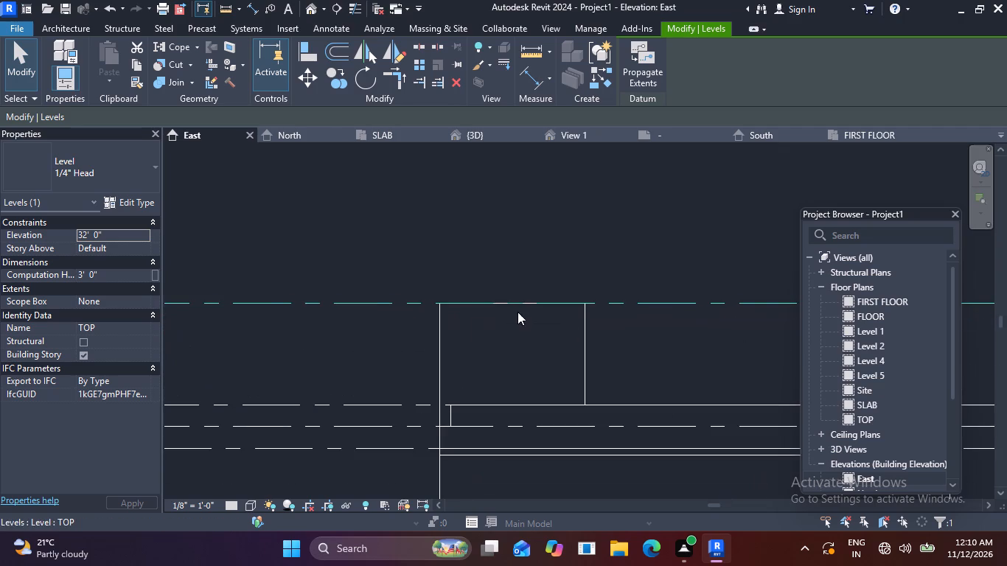
{"action": "scroll", "coordinate": [520, 312], "scroll_direction": "up", "scroll_amount": 3}
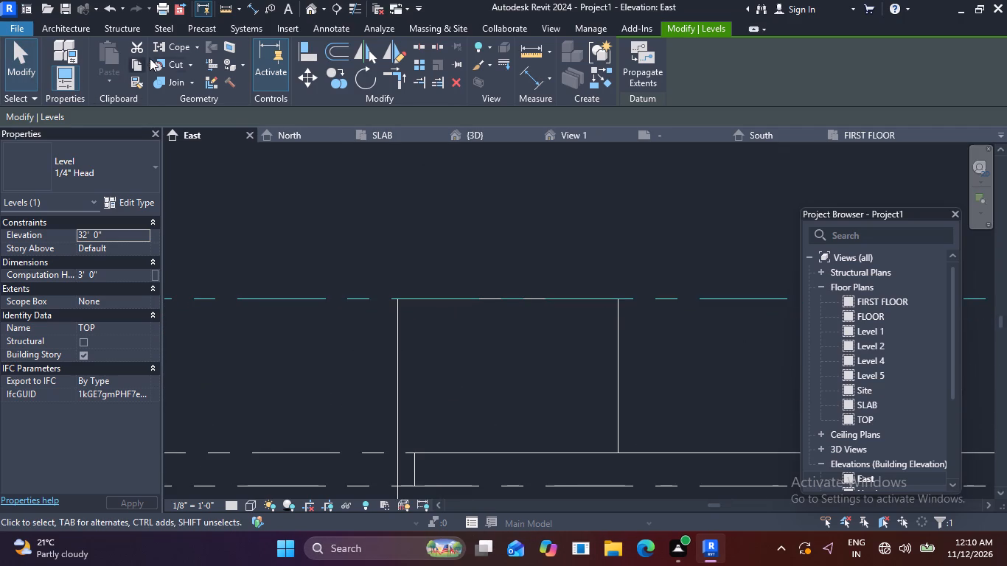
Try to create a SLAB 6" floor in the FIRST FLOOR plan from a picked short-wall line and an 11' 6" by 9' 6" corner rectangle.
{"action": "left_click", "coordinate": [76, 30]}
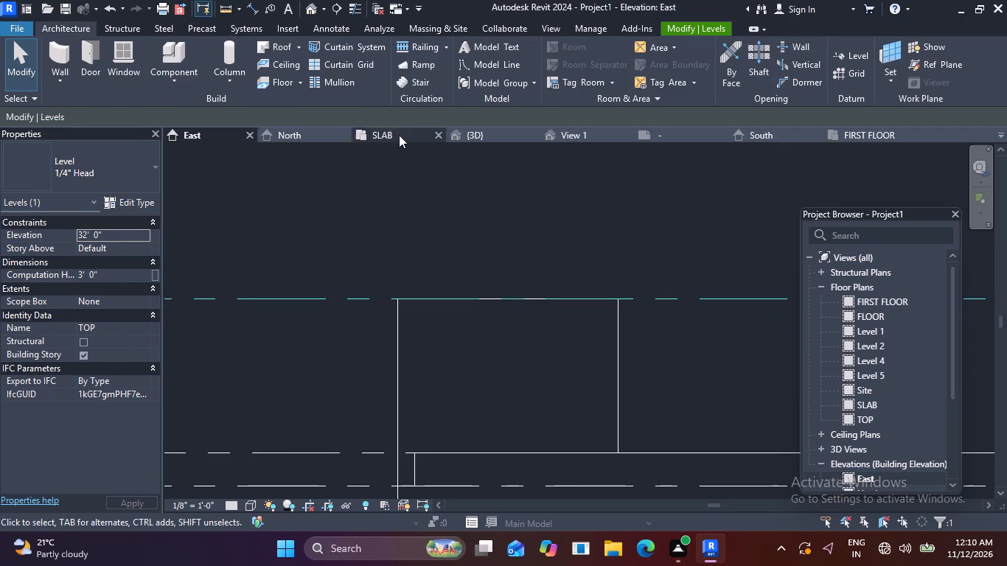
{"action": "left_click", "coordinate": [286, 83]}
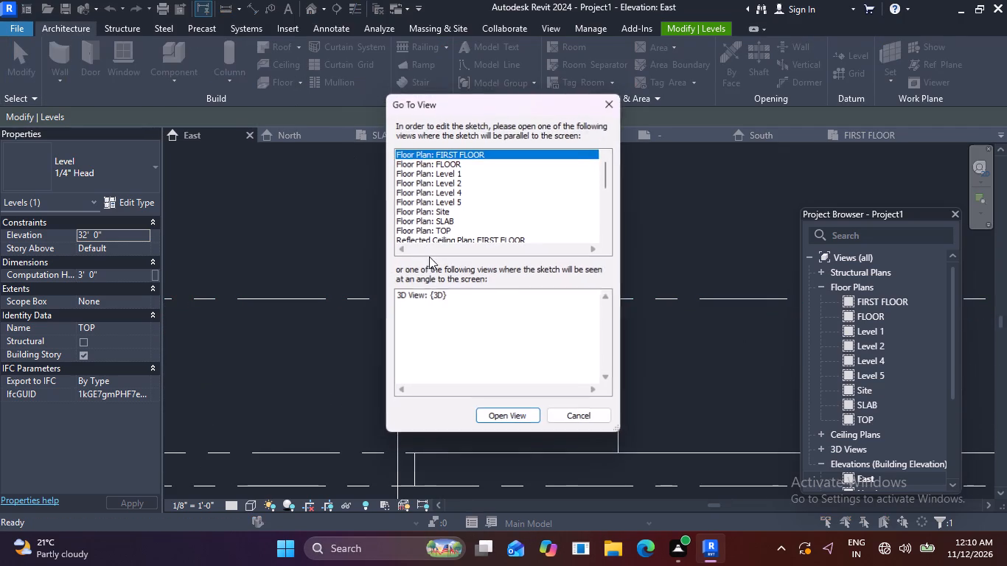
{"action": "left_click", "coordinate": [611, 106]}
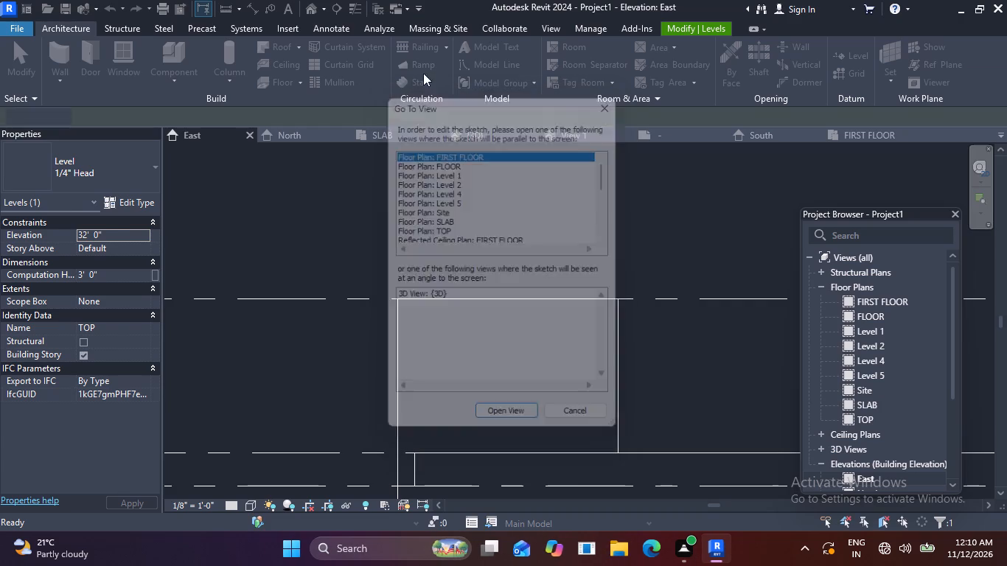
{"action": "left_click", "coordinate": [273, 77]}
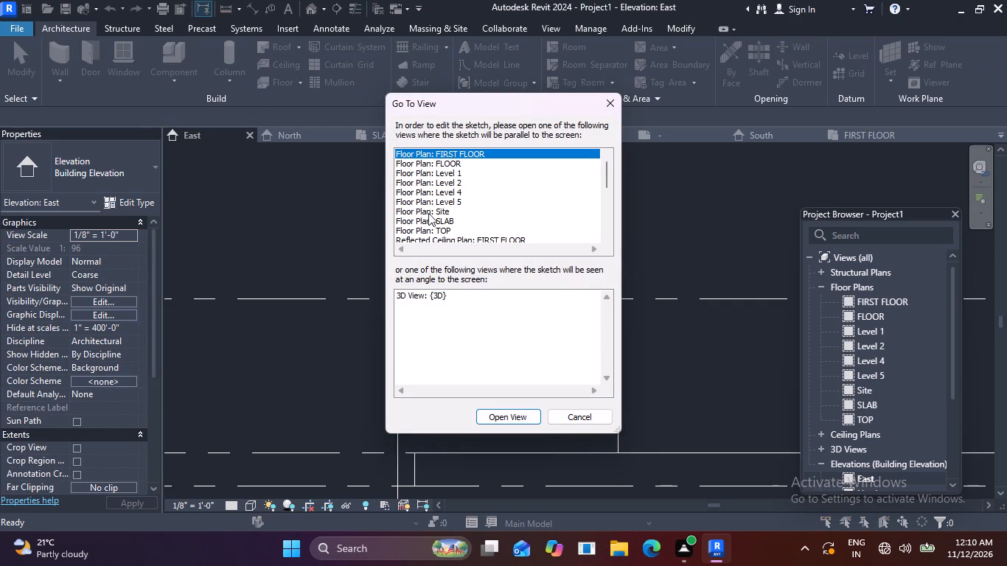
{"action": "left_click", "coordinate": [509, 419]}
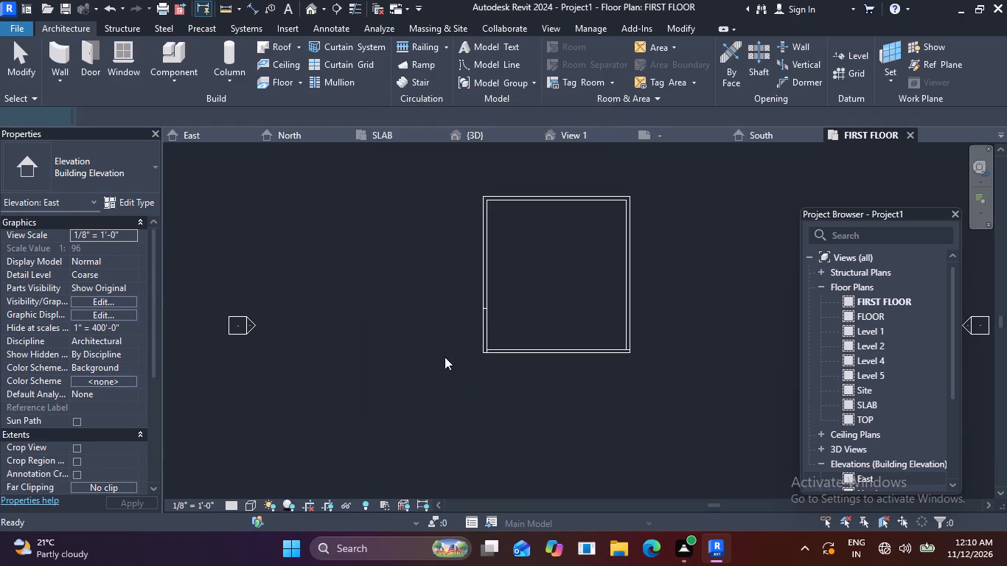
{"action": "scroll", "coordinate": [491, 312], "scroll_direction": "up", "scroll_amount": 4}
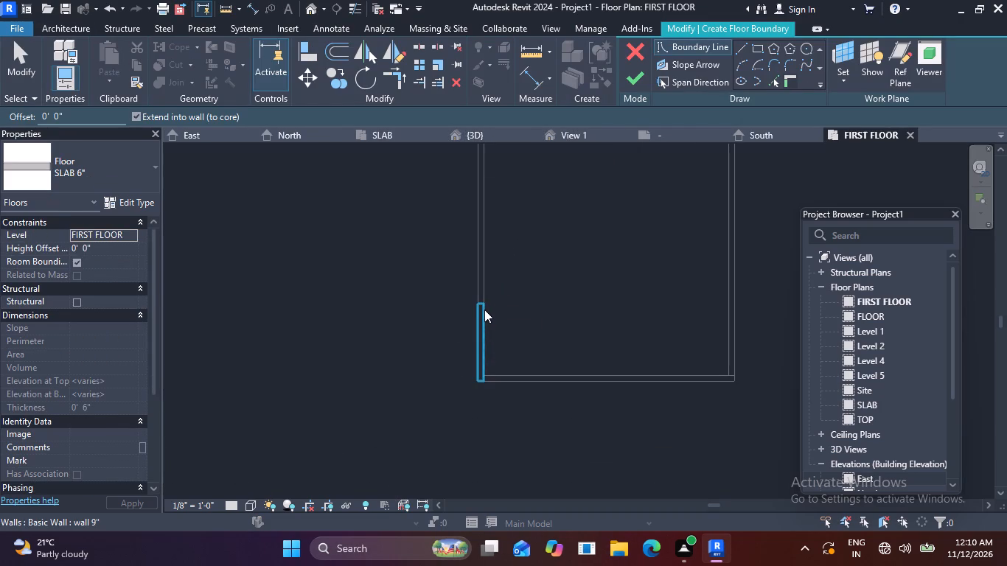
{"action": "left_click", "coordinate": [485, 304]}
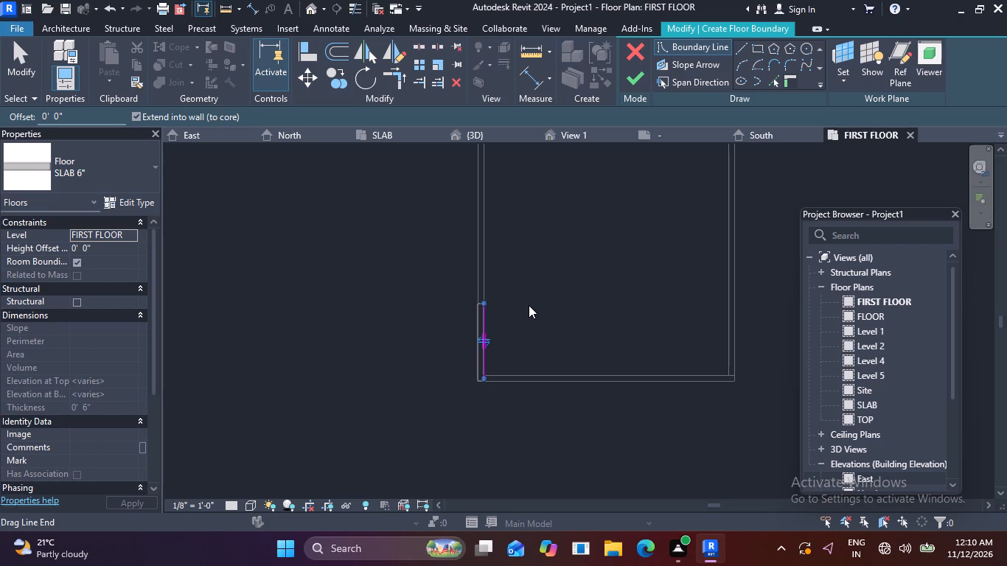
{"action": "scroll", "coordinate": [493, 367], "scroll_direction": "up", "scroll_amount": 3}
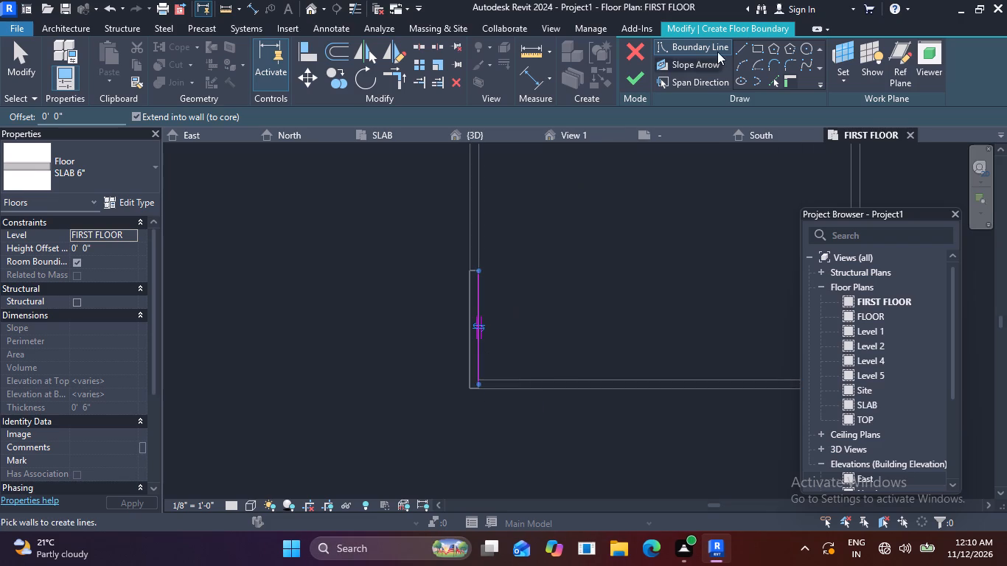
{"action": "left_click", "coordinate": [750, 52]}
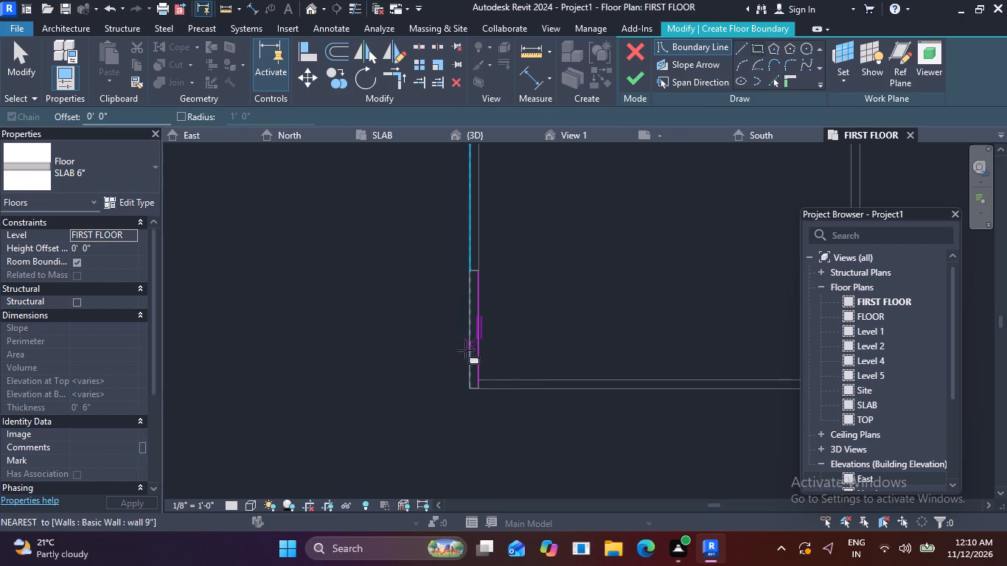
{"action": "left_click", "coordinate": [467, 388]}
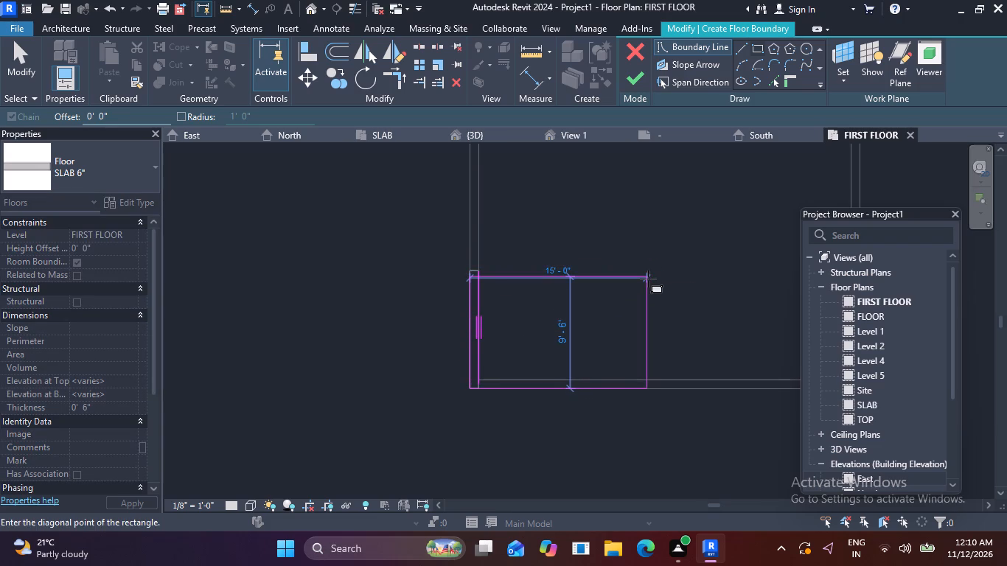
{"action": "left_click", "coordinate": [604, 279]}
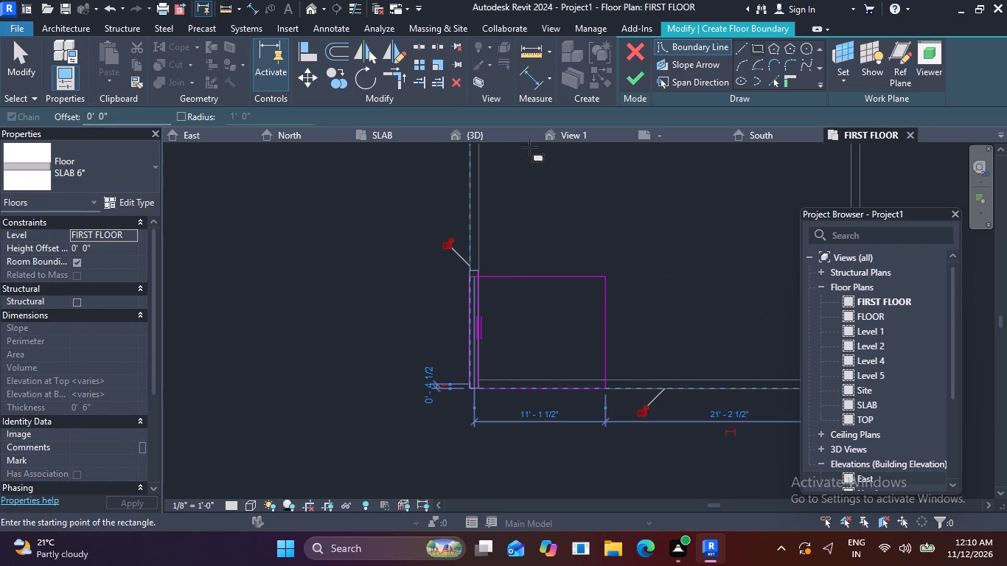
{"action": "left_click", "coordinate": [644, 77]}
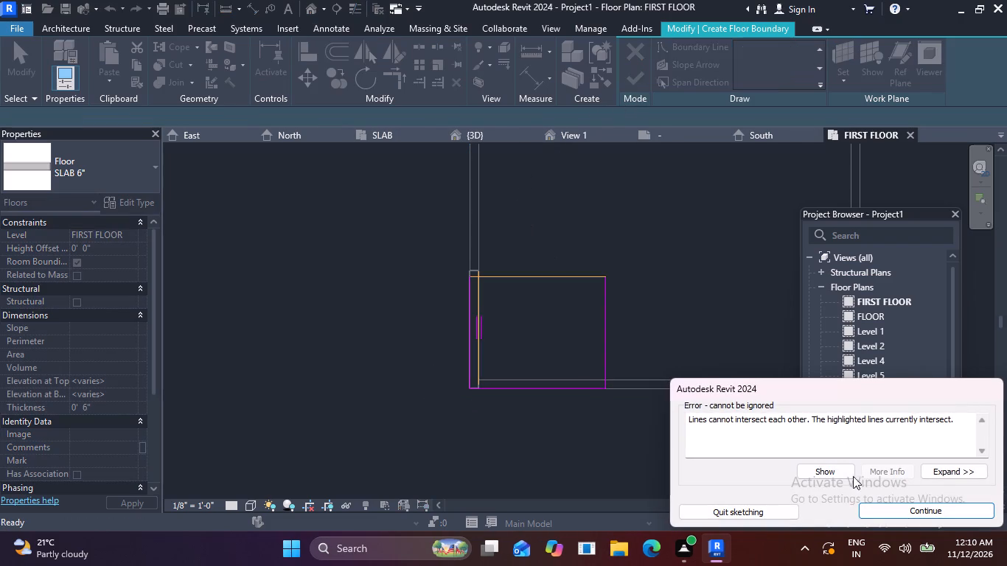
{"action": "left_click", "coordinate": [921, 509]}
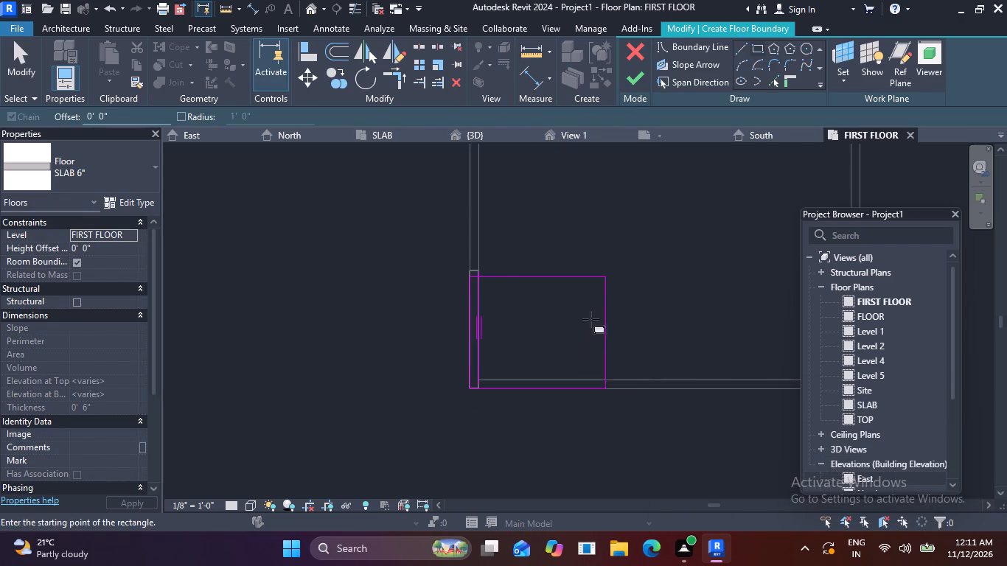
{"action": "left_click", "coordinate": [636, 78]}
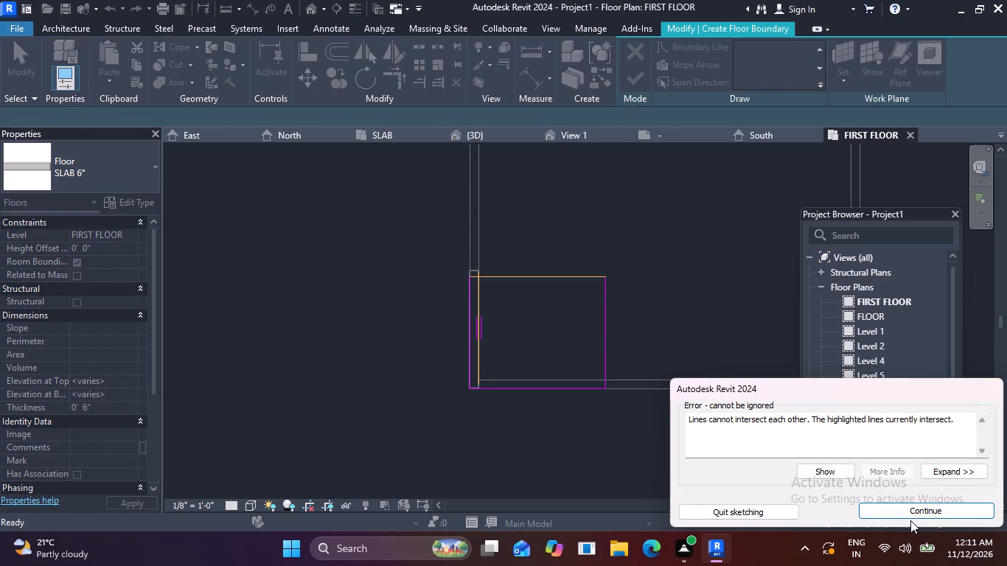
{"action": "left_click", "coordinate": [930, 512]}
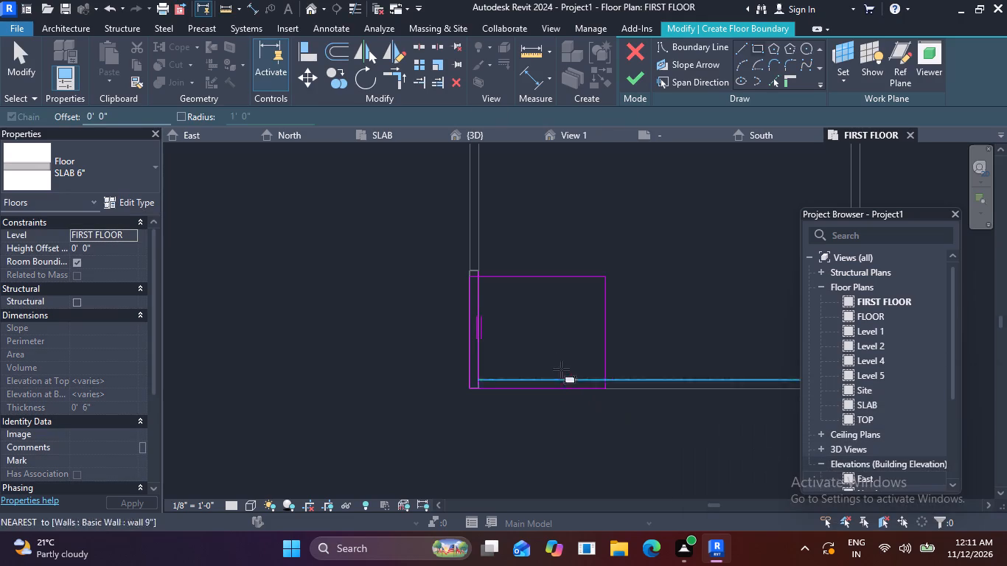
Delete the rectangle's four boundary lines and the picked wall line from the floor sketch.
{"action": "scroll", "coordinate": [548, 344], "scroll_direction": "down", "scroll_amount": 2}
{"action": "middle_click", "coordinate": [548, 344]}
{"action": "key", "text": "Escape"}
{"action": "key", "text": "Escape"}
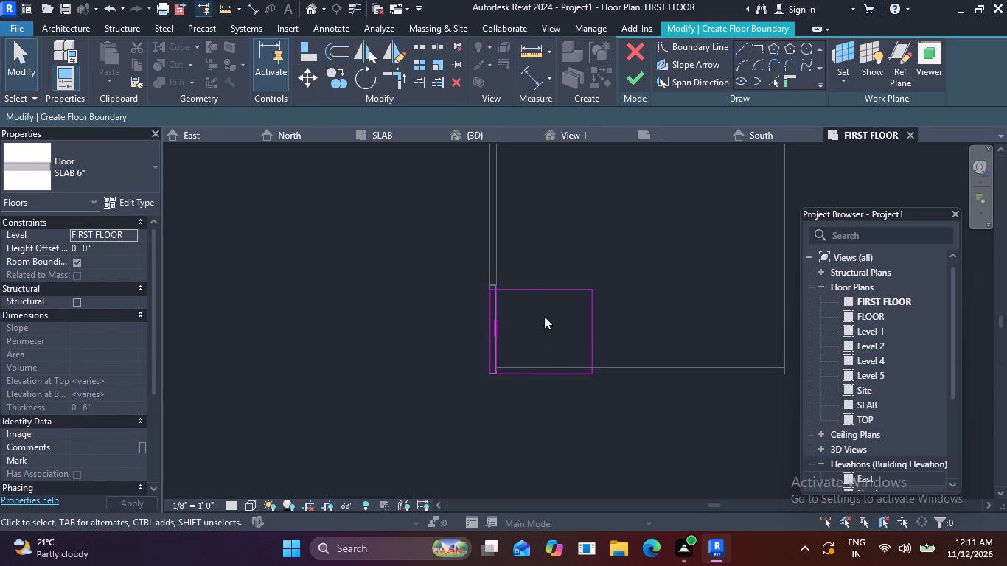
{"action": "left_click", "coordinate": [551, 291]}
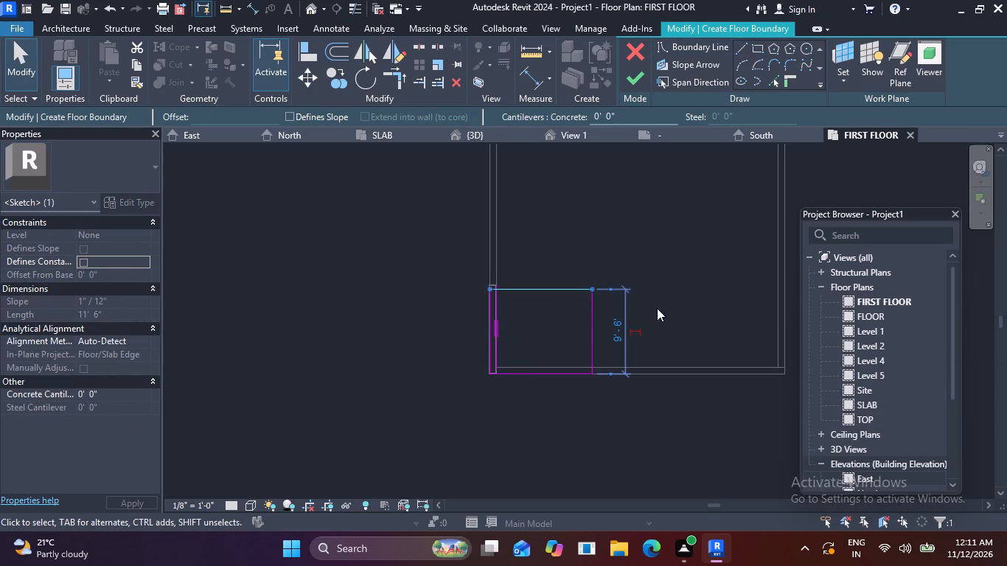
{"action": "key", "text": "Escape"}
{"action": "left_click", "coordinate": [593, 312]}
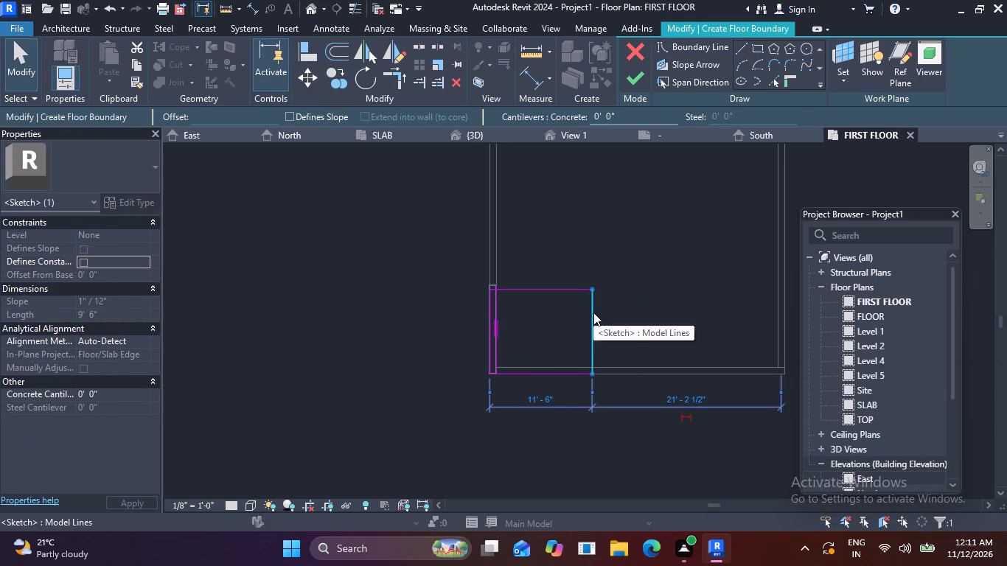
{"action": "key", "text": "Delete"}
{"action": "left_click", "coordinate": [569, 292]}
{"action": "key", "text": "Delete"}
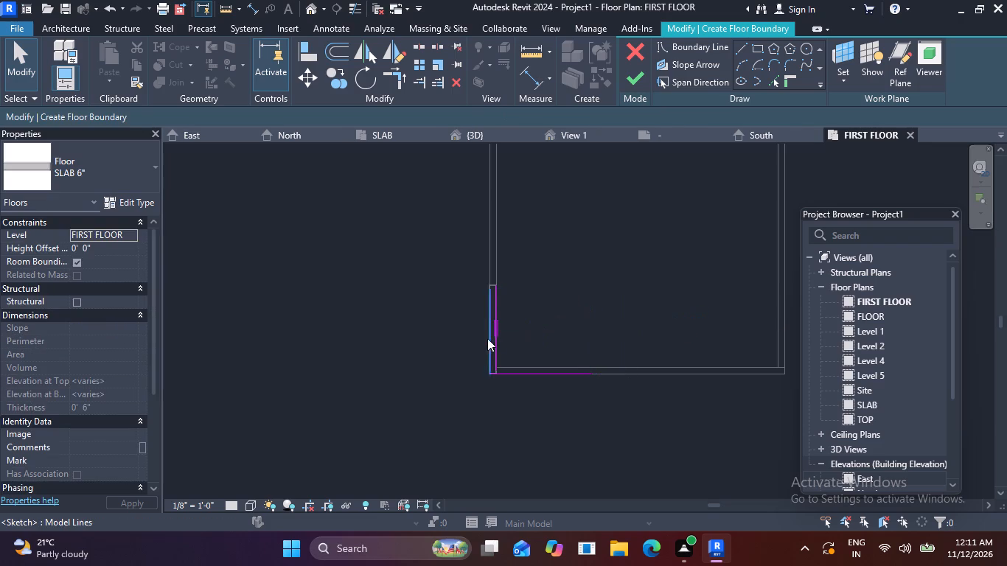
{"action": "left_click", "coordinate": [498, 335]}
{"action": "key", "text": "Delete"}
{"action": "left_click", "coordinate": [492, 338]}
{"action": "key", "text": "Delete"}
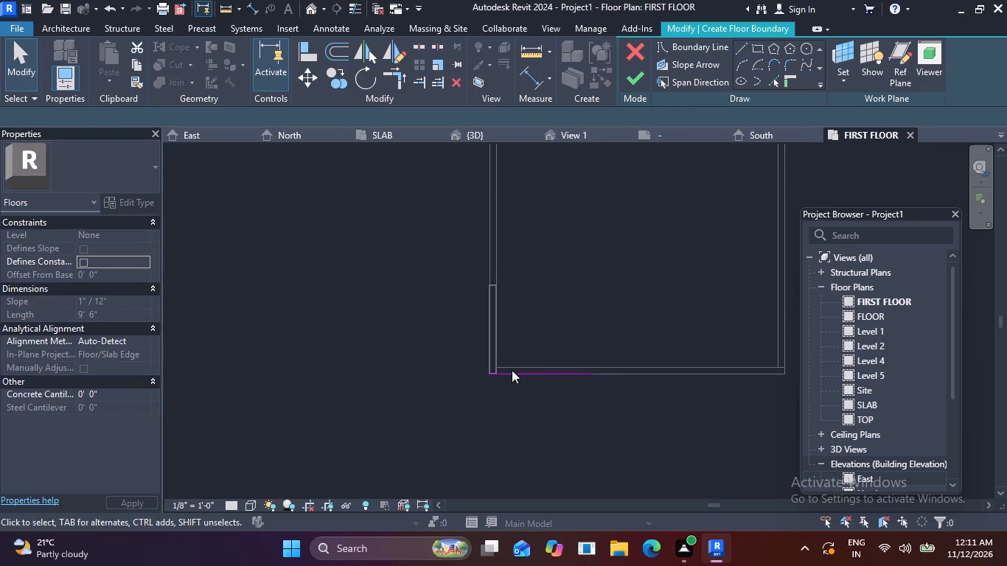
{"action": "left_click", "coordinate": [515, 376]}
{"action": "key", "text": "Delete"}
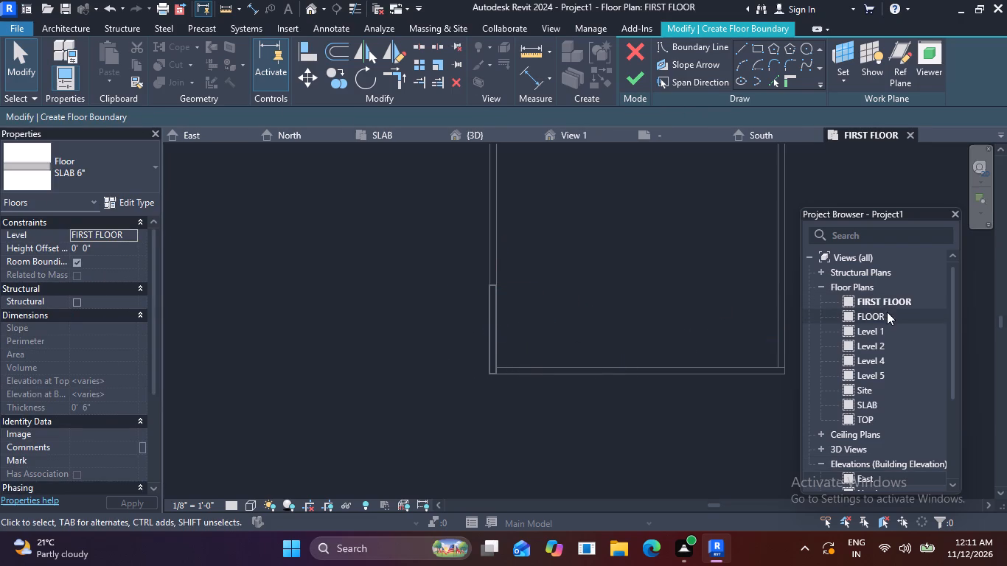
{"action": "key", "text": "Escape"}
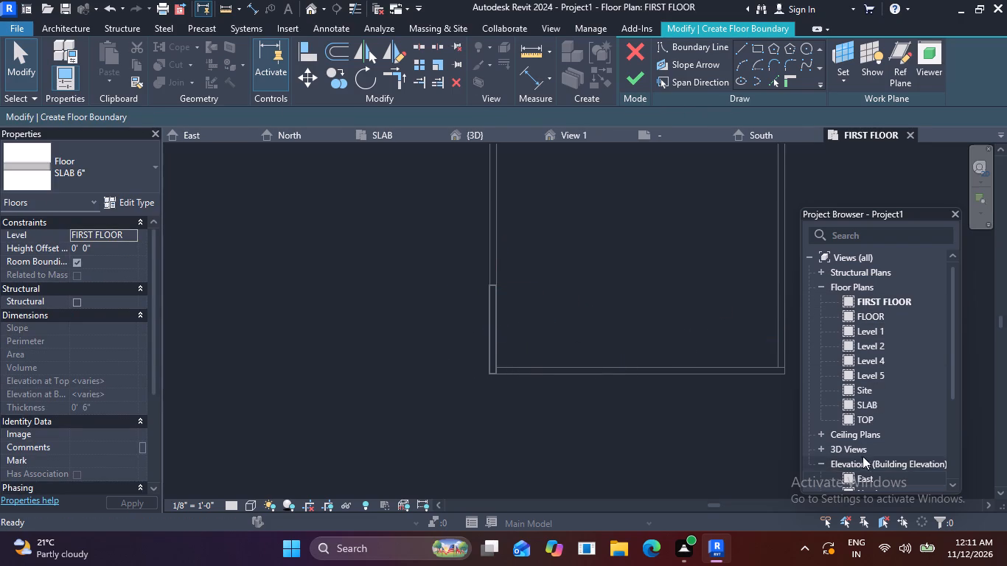
Open the South elevation and examine the raised roof wall and the level lines around it.
{"action": "scroll", "coordinate": [854, 426], "scroll_direction": "down", "scroll_amount": 2}
{"action": "double_click", "coordinate": [851, 381]}
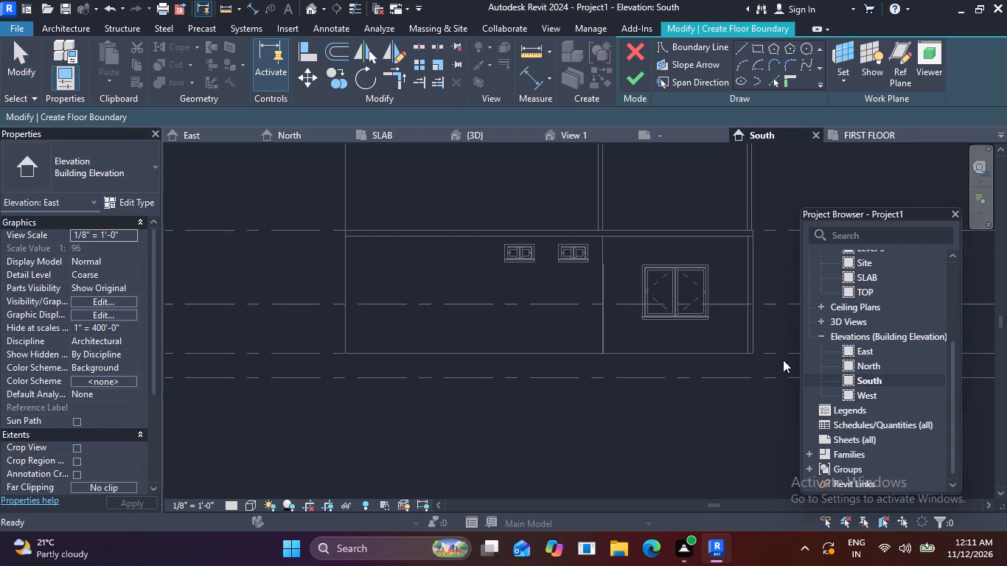
{"action": "scroll", "coordinate": [693, 324], "scroll_direction": "down", "scroll_amount": 4}
{"action": "middle_click_drag", "start_coordinate": [648, 332], "coordinate": [661, 493]}
{"action": "scroll", "coordinate": [513, 301], "scroll_direction": "up", "scroll_amount": 3}
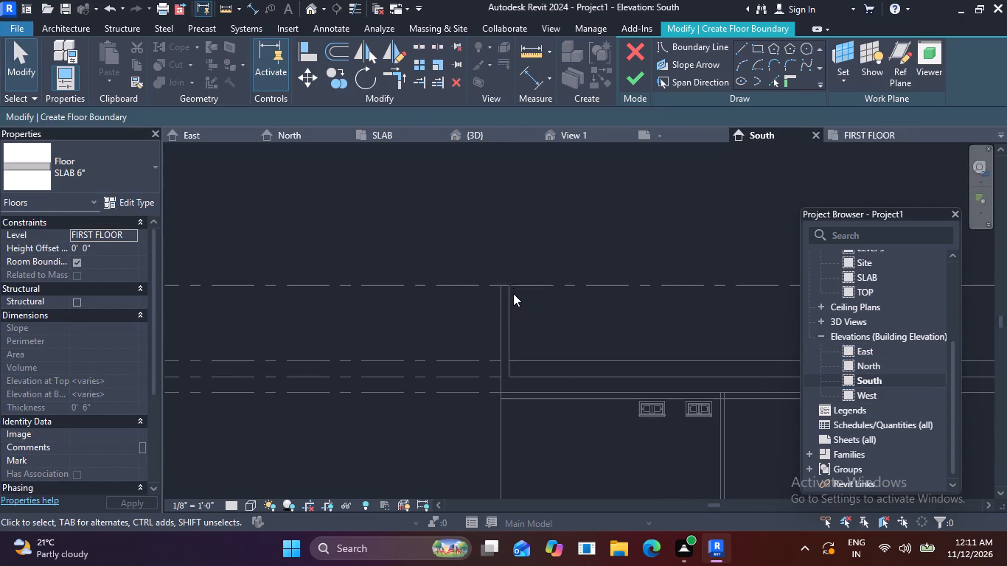
{"action": "scroll", "coordinate": [515, 288], "scroll_direction": "up", "scroll_amount": 2}
{"action": "scroll", "coordinate": [665, 298], "scroll_direction": "up", "scroll_amount": 1}
{"action": "middle_click_drag", "start_coordinate": [665, 298], "coordinate": [462, 282]}
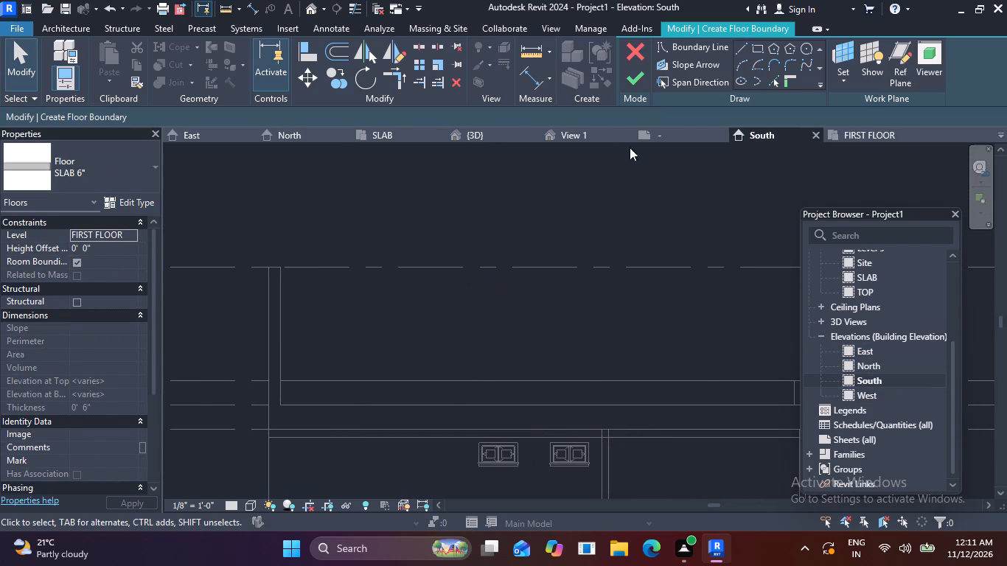
{"action": "left_click", "coordinate": [743, 47]}
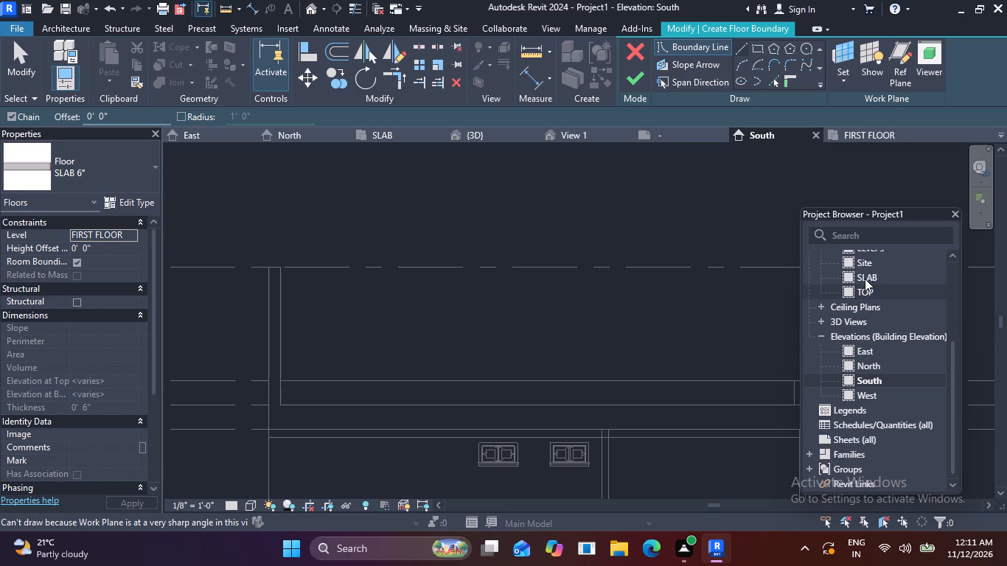
{"action": "scroll", "coordinate": [868, 315], "scroll_direction": "down", "scroll_amount": 3}
{"action": "scroll", "coordinate": [872, 324], "scroll_direction": "up", "scroll_amount": 3}
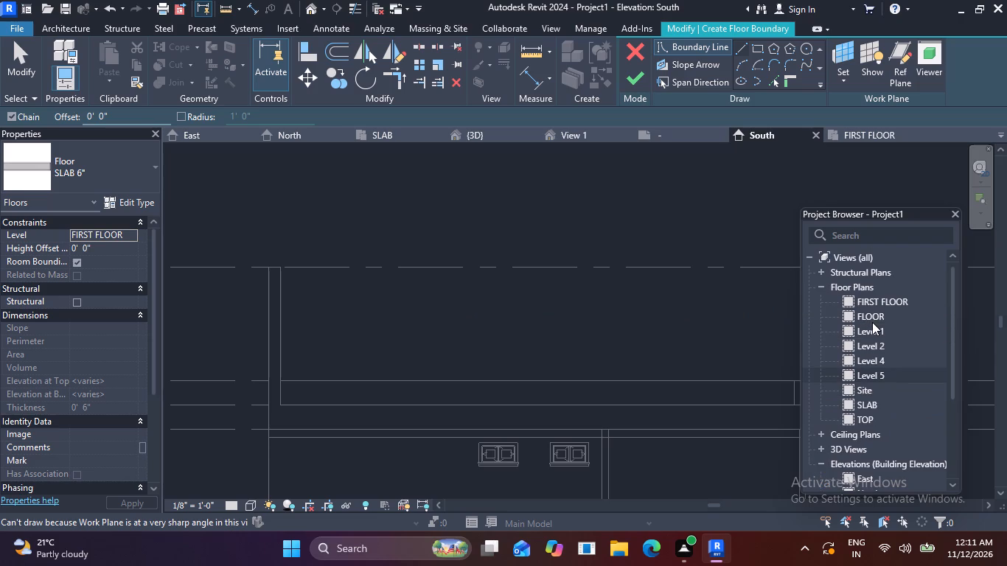
{"action": "scroll", "coordinate": [666, 324], "scroll_direction": "down", "scroll_amount": 3}
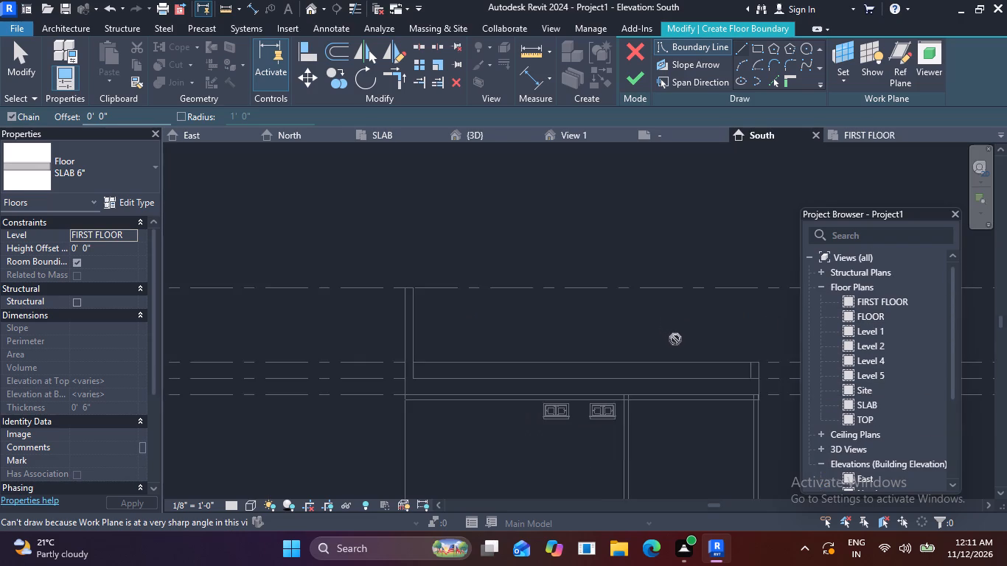
{"action": "middle_click_drag", "start_coordinate": [700, 347], "coordinate": [849, 362]}
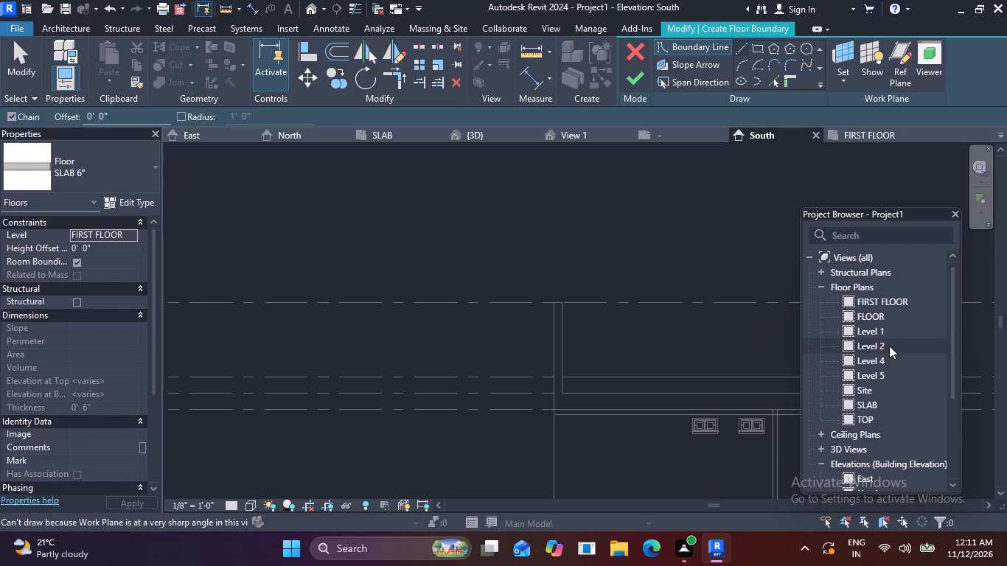
{"action": "scroll", "coordinate": [638, 355], "scroll_direction": "down", "scroll_amount": 2}
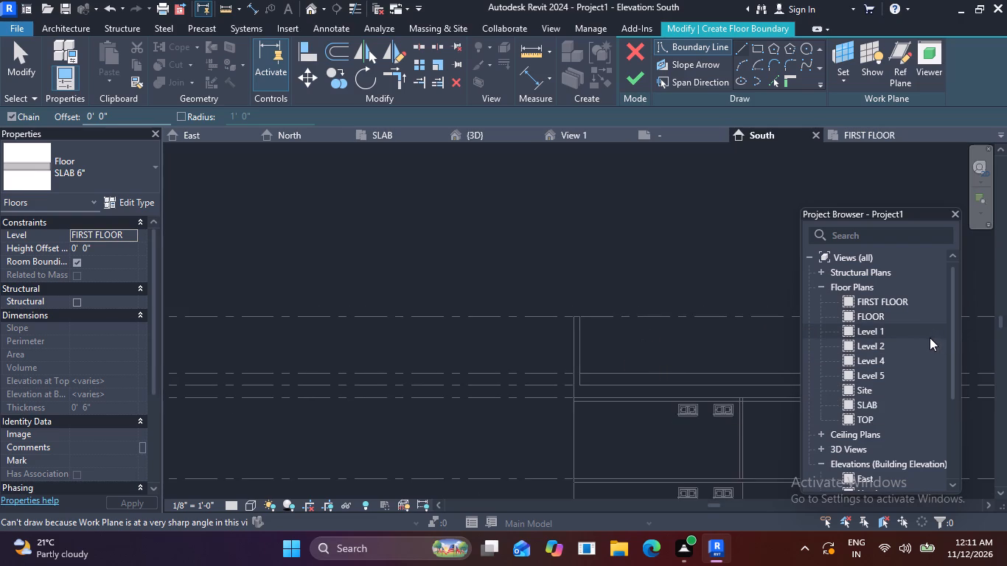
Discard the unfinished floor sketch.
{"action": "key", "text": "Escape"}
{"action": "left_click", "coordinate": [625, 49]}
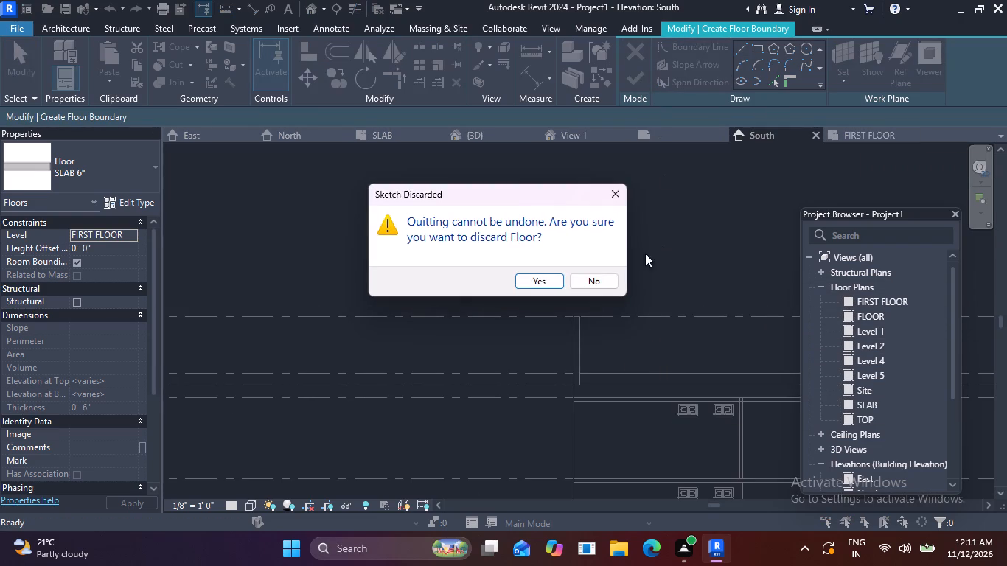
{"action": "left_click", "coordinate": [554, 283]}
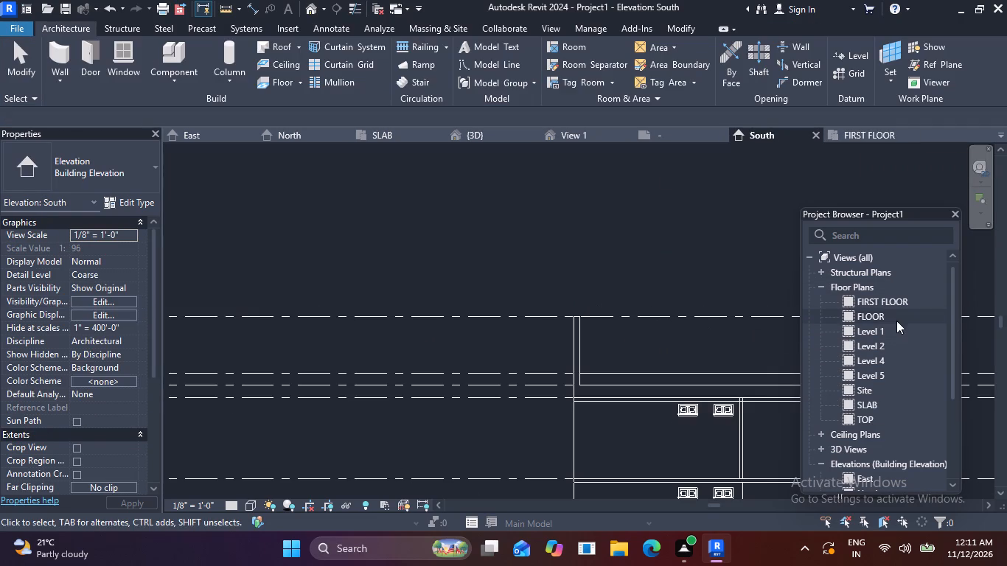
Examine the level lines, names and elevations beside the building in the South elevation, especially around FIRST FLOOR and TOP.
{"action": "scroll", "coordinate": [685, 343], "scroll_direction": "down", "scroll_amount": 5}
{"action": "middle_click_drag", "start_coordinate": [689, 353], "coordinate": [455, 305]}
{"action": "scroll", "coordinate": [417, 317], "scroll_direction": "up", "scroll_amount": 3}
{"action": "scroll", "coordinate": [443, 340], "scroll_direction": "down", "scroll_amount": 4}
{"action": "middle_click_drag", "start_coordinate": [494, 354], "coordinate": [414, 337]}
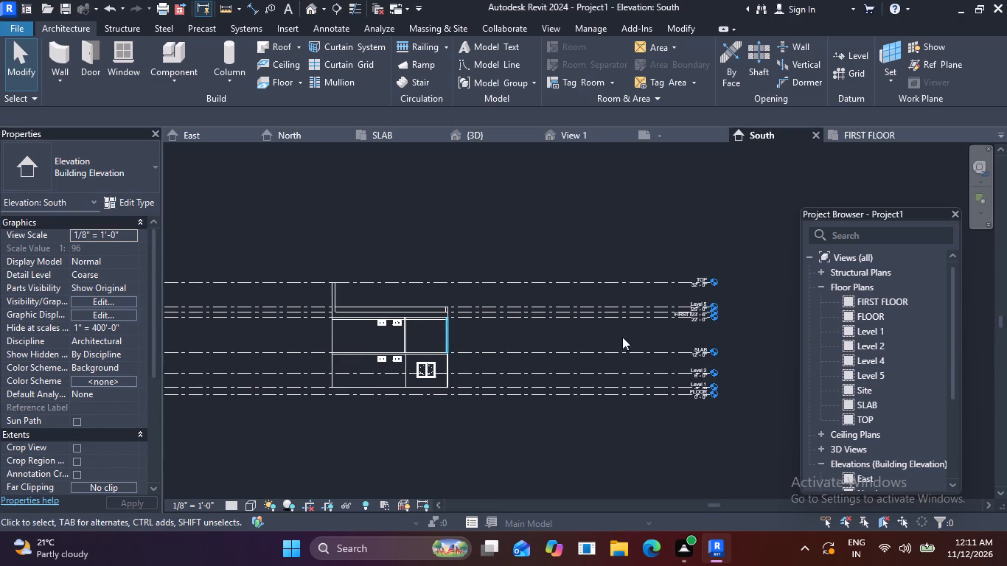
{"action": "scroll", "coordinate": [656, 329], "scroll_direction": "up", "scroll_amount": 4}
{"action": "scroll", "coordinate": [756, 312], "scroll_direction": "up", "scroll_amount": 3}
{"action": "scroll", "coordinate": [706, 322], "scroll_direction": "down", "scroll_amount": 3}
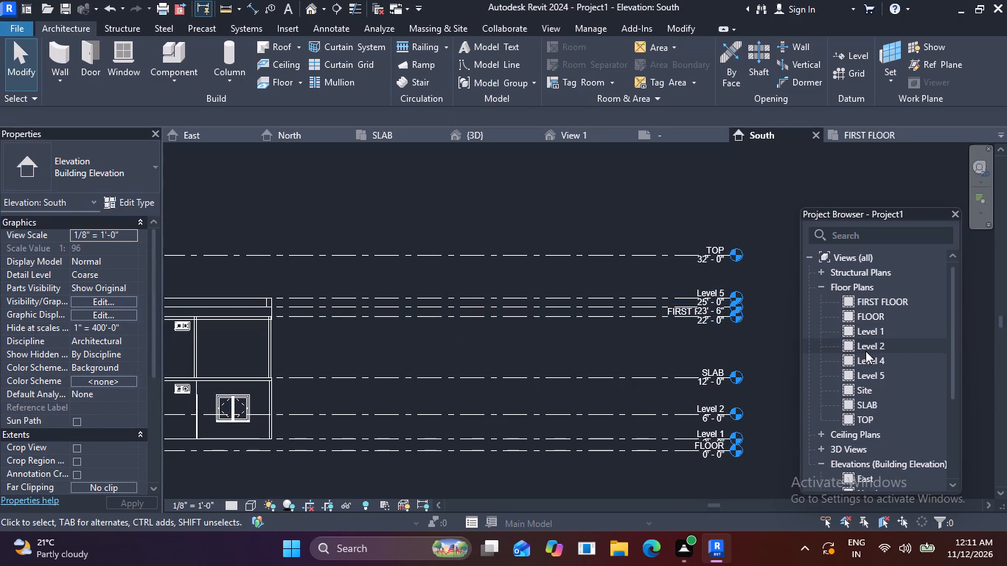
{"action": "scroll", "coordinate": [683, 308], "scroll_direction": "up", "scroll_amount": 5}
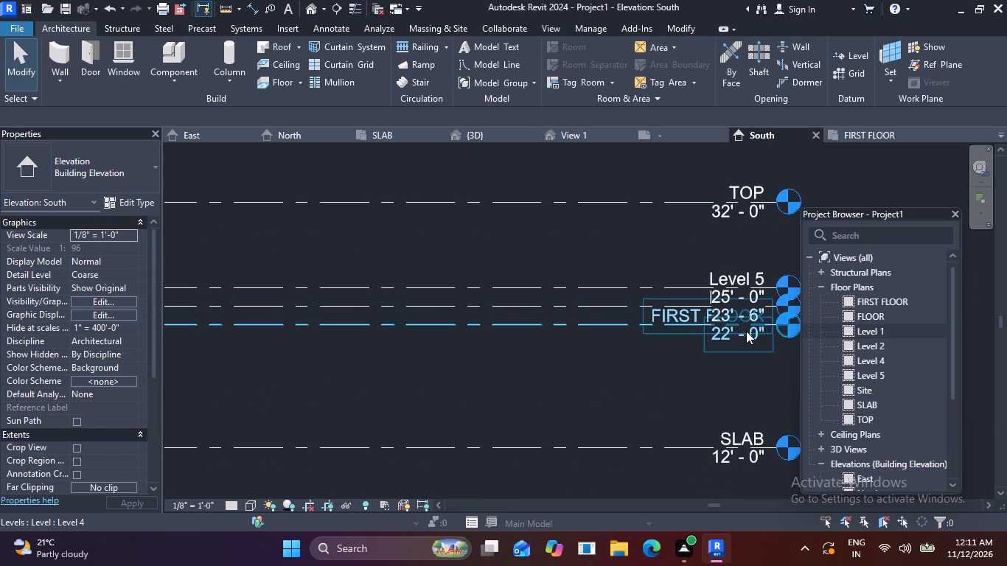
{"action": "middle_click_drag", "start_coordinate": [748, 338], "coordinate": [637, 357]}
{"action": "left_click", "coordinate": [658, 343]}
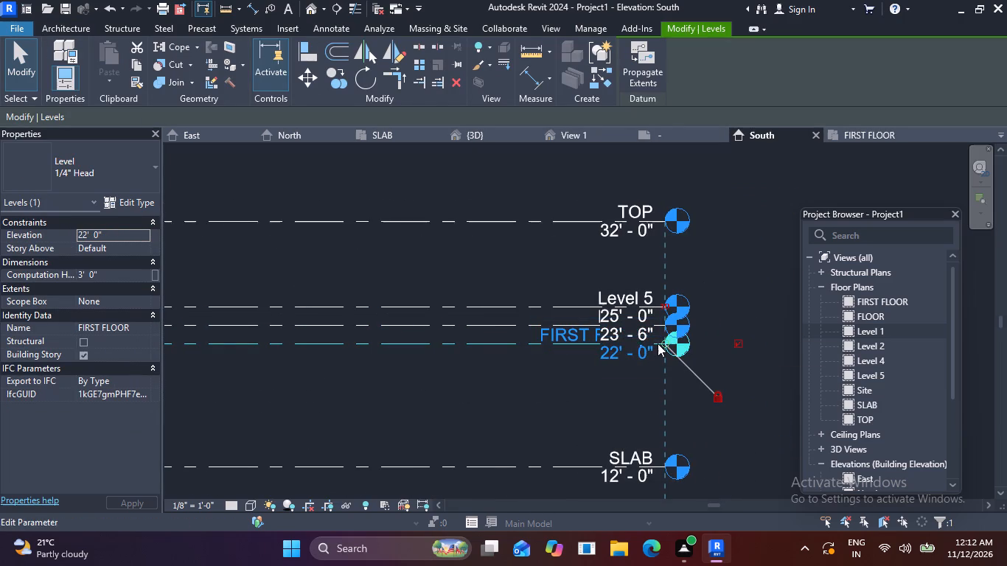
{"action": "scroll", "coordinate": [658, 343], "scroll_direction": "up", "scroll_amount": 5}
{"action": "left_click", "coordinate": [624, 345]}
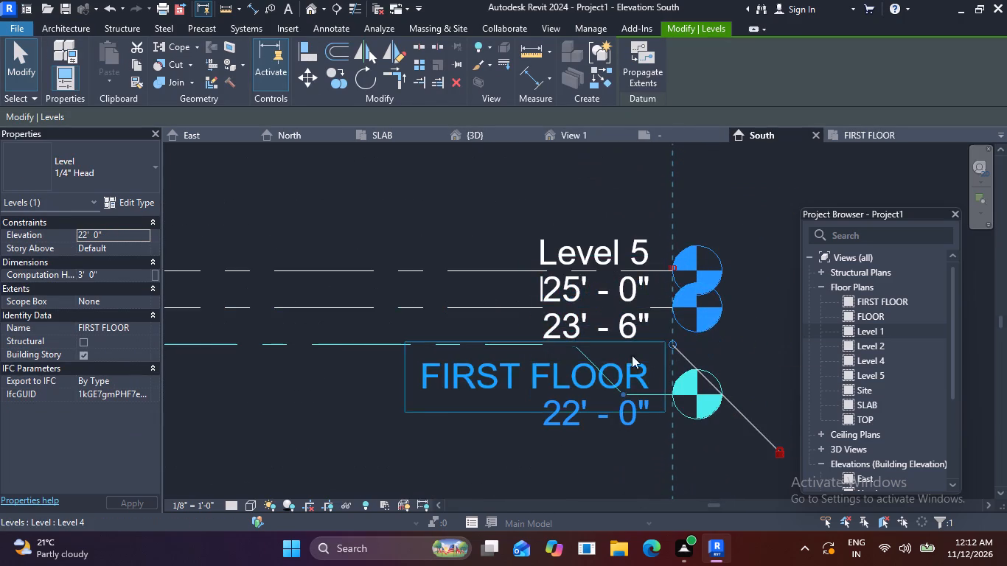
{"action": "scroll", "coordinate": [637, 354], "scroll_direction": "down", "scroll_amount": 4}
{"action": "key", "text": "Escape"}
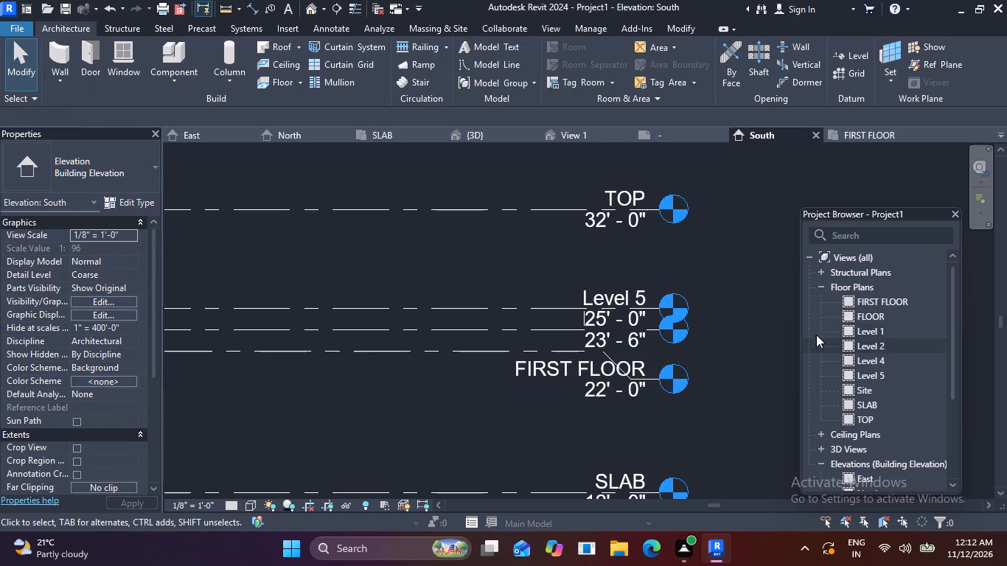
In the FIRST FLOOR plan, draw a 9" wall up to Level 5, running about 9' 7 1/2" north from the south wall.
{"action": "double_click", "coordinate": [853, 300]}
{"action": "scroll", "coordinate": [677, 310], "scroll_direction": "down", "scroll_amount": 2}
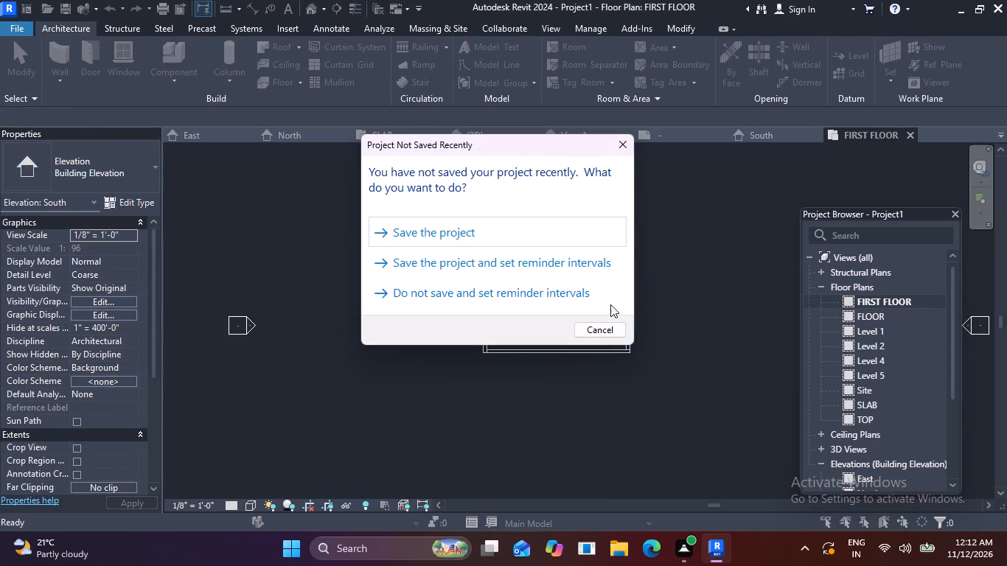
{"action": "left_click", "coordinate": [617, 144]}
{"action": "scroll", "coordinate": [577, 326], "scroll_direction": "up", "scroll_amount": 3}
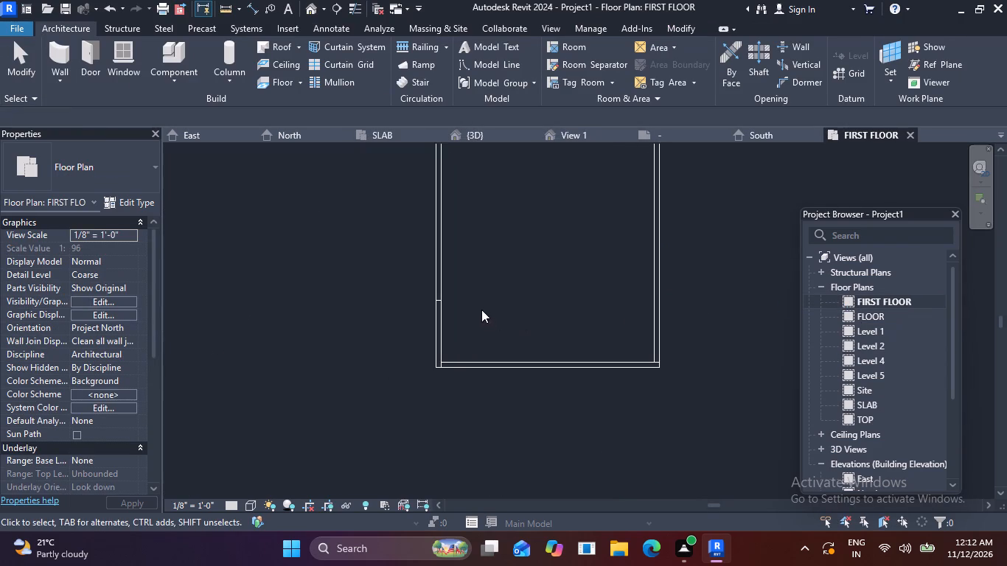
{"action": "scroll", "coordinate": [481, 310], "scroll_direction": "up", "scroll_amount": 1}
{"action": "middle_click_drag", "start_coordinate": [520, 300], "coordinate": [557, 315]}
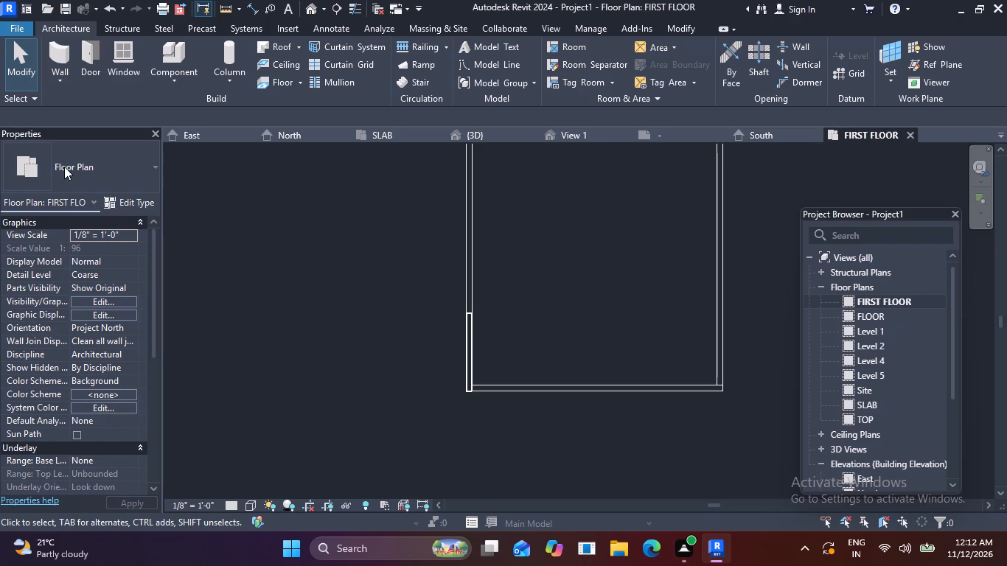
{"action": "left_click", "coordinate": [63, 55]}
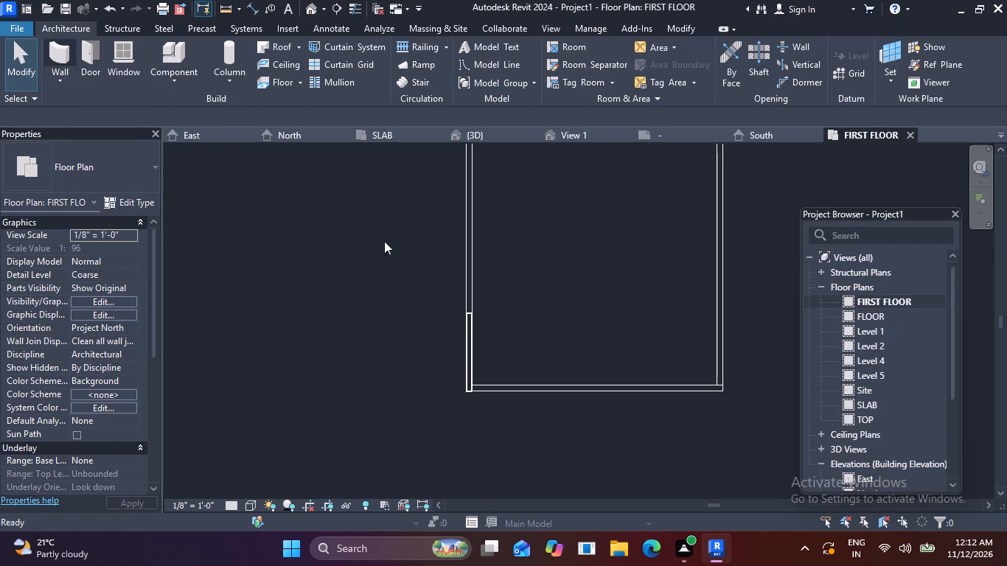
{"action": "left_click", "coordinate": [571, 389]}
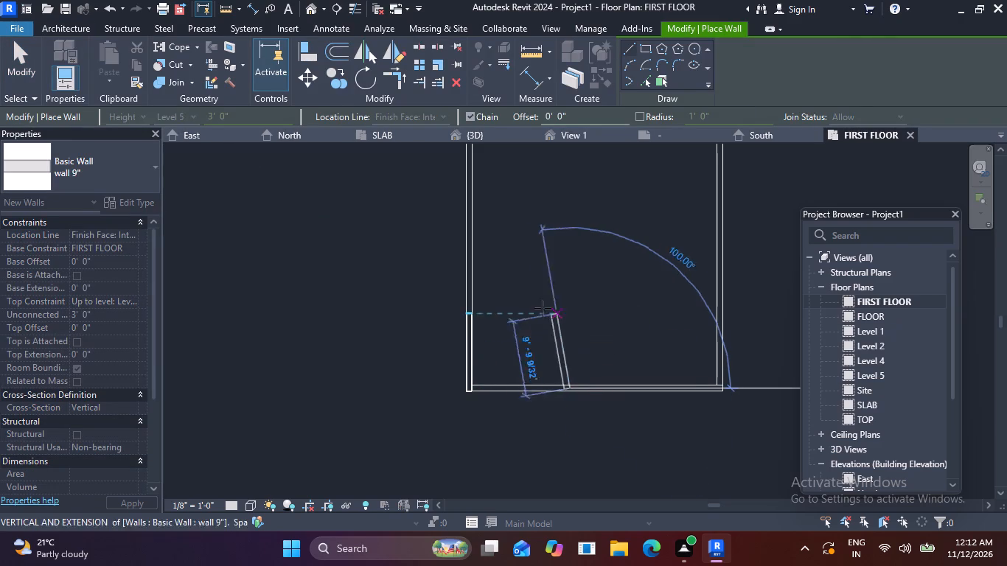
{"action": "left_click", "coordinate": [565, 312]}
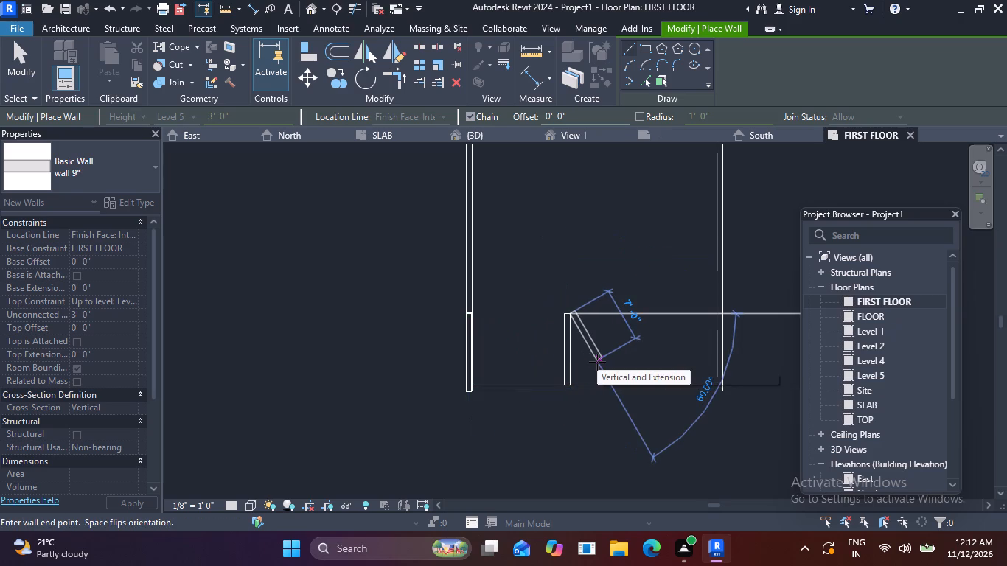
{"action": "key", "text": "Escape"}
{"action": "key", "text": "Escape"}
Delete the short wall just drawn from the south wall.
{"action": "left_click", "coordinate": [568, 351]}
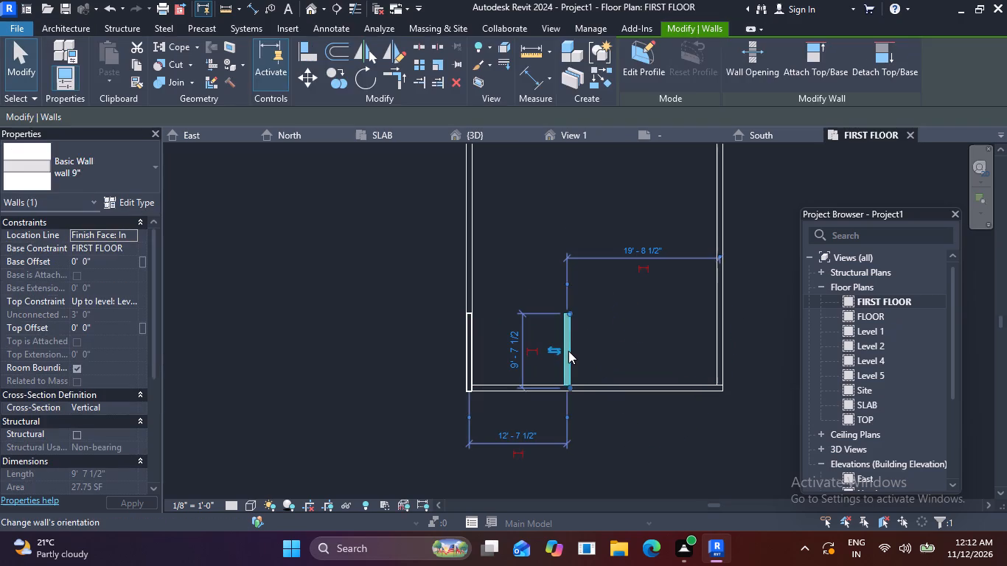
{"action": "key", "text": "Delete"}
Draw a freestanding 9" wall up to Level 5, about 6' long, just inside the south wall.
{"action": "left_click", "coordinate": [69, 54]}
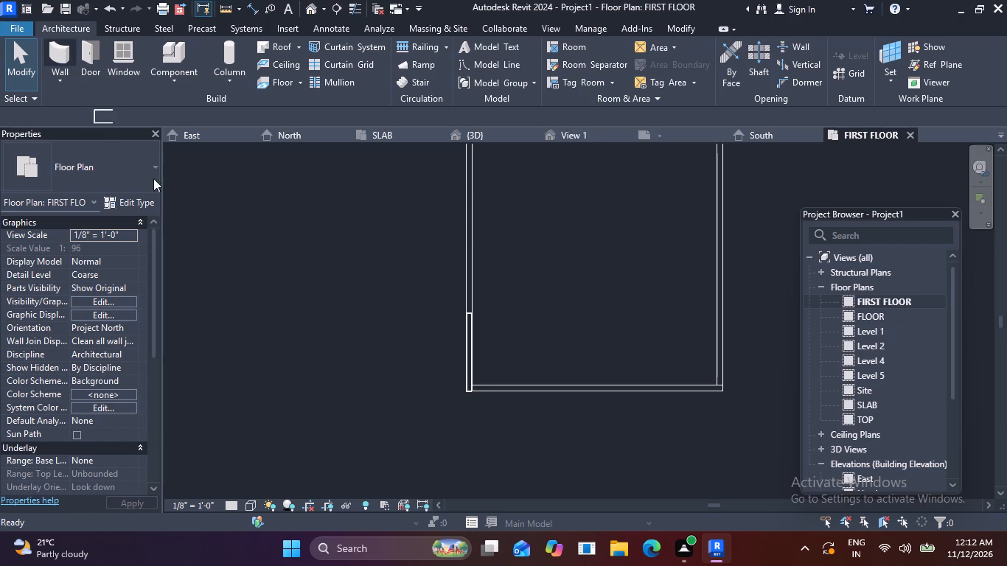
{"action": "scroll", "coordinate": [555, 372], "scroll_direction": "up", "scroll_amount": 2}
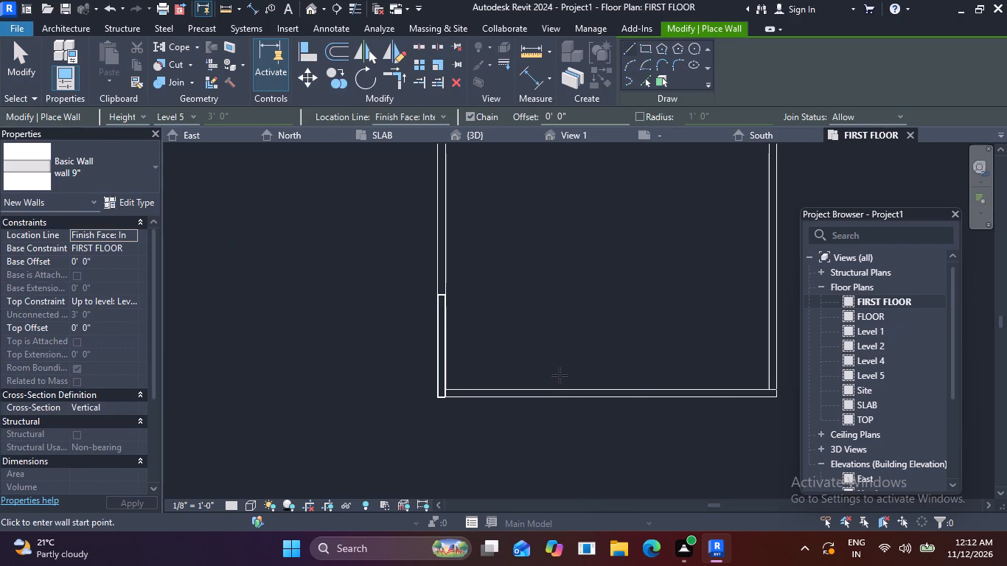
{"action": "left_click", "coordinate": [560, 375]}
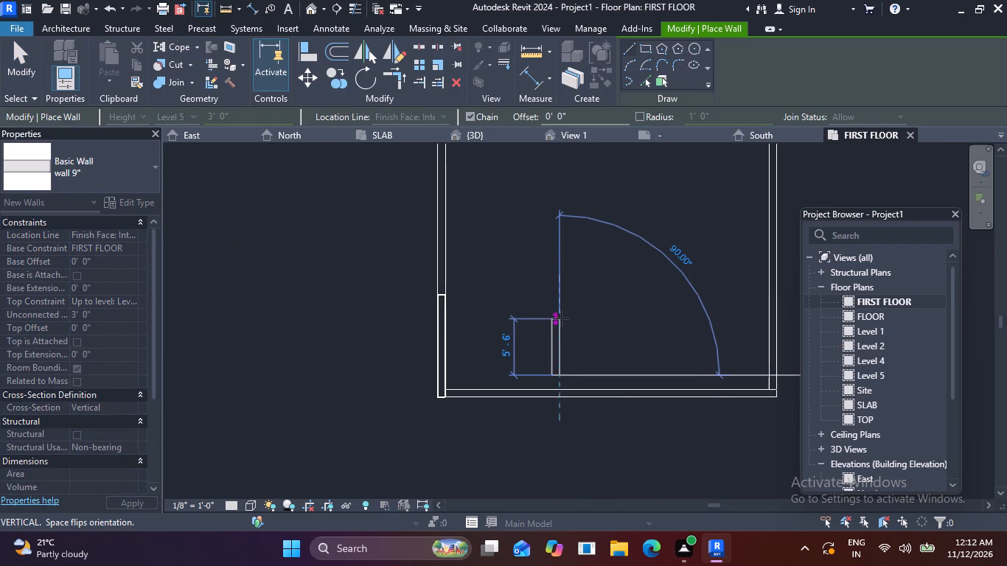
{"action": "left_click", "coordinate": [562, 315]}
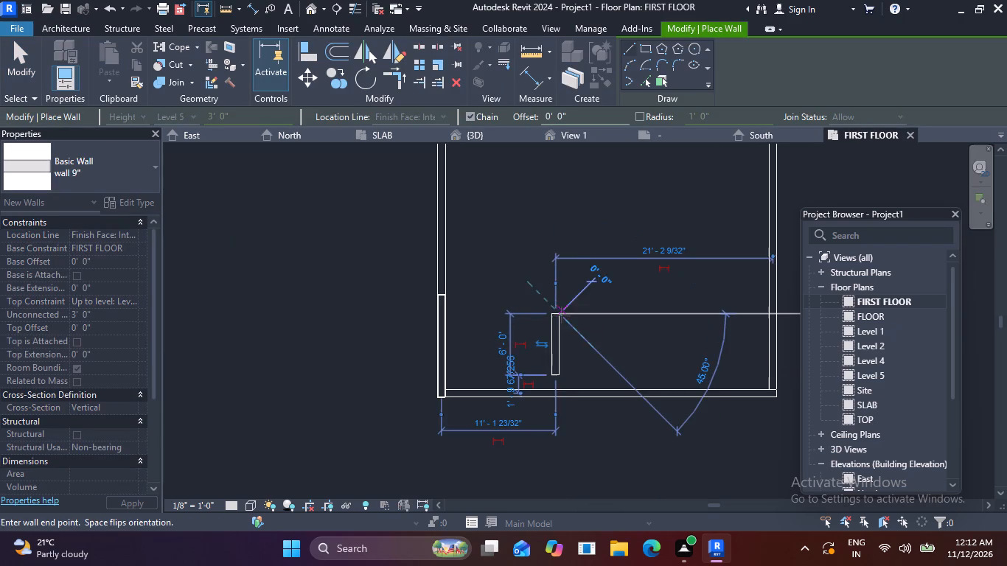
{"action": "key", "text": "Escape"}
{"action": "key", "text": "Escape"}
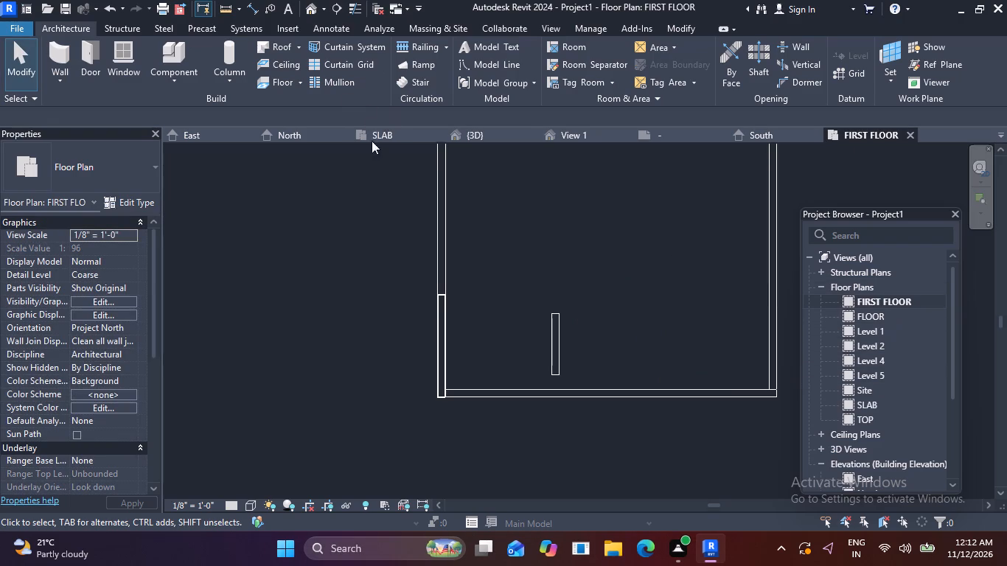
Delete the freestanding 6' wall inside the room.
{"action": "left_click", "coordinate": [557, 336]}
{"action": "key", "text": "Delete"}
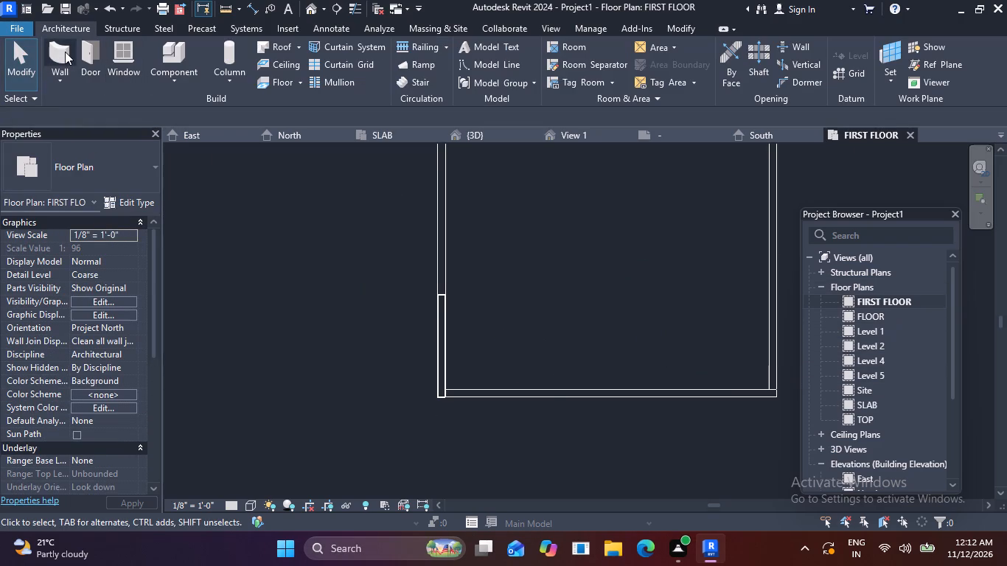
Open the East elevation and examine which levels the raised roof wall spans.
{"action": "left_click", "coordinate": [65, 52]}
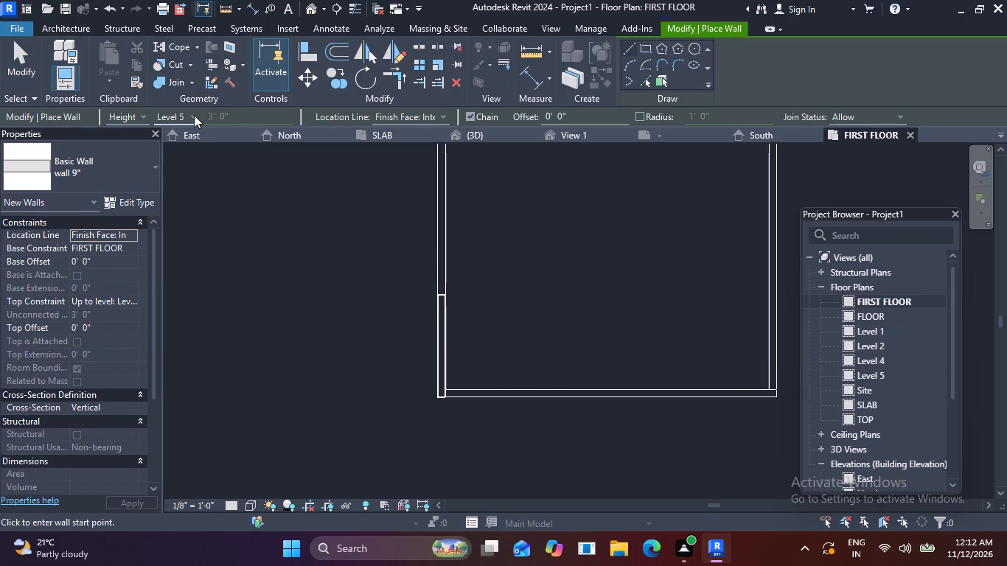
{"action": "left_click", "coordinate": [194, 115]}
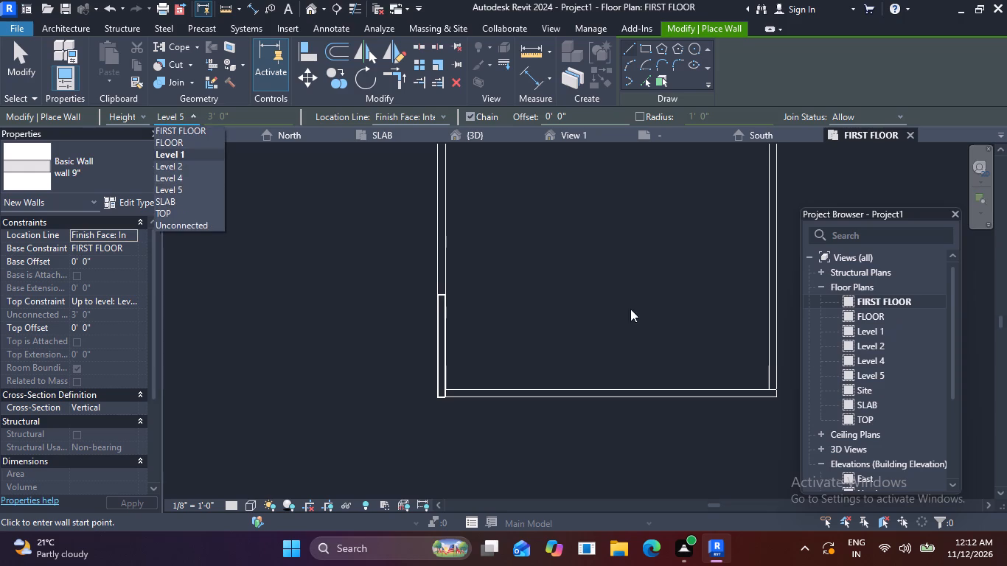
{"action": "triple_click", "coordinate": [847, 479]}
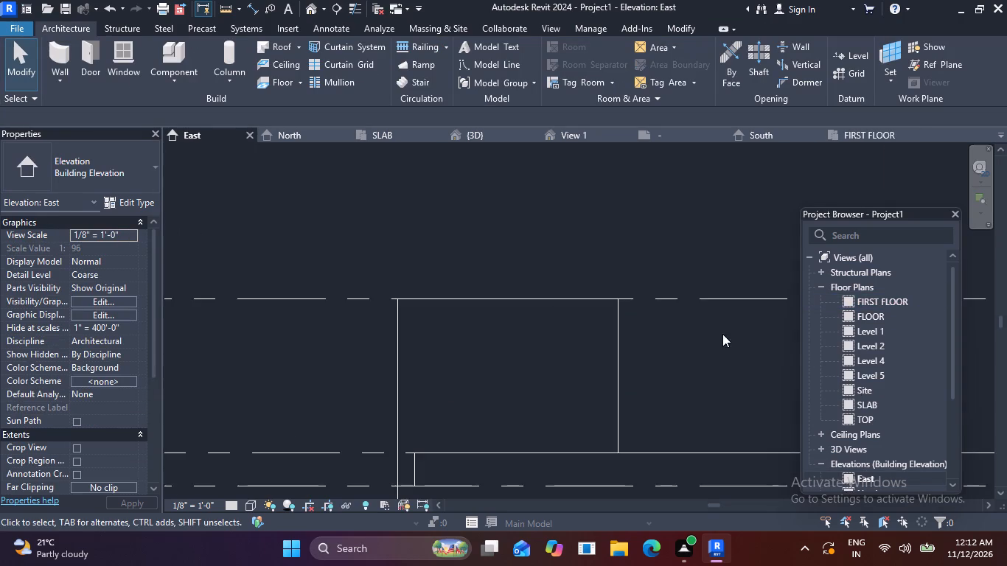
{"action": "scroll", "coordinate": [722, 334], "scroll_direction": "down", "scroll_amount": 5}
{"action": "middle_click_drag", "start_coordinate": [710, 352], "coordinate": [378, 291]}
{"action": "scroll", "coordinate": [649, 301], "scroll_direction": "down", "scroll_amount": 3}
{"action": "middle_click_drag", "start_coordinate": [639, 309], "coordinate": [474, 317]}
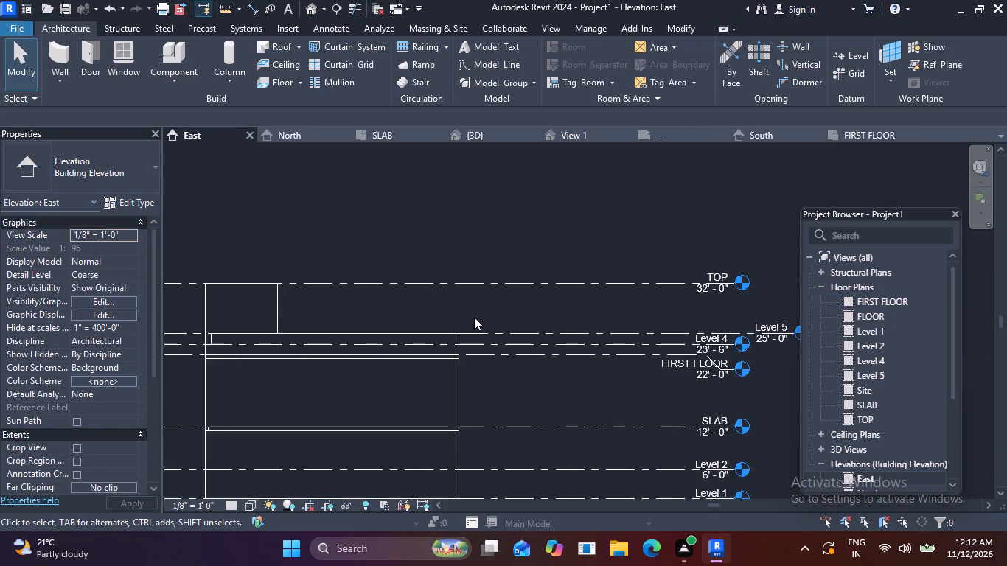
Return to the FIRST FLOOR plan and start a 9" wall with its height set up to TOP.
{"action": "double_click", "coordinate": [845, 300]}
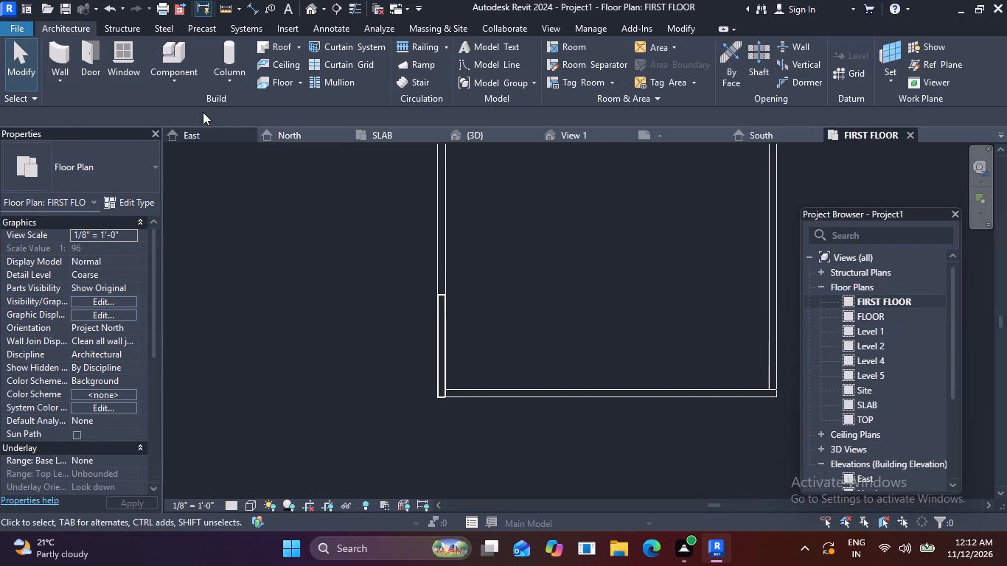
{"action": "left_click", "coordinate": [56, 55]}
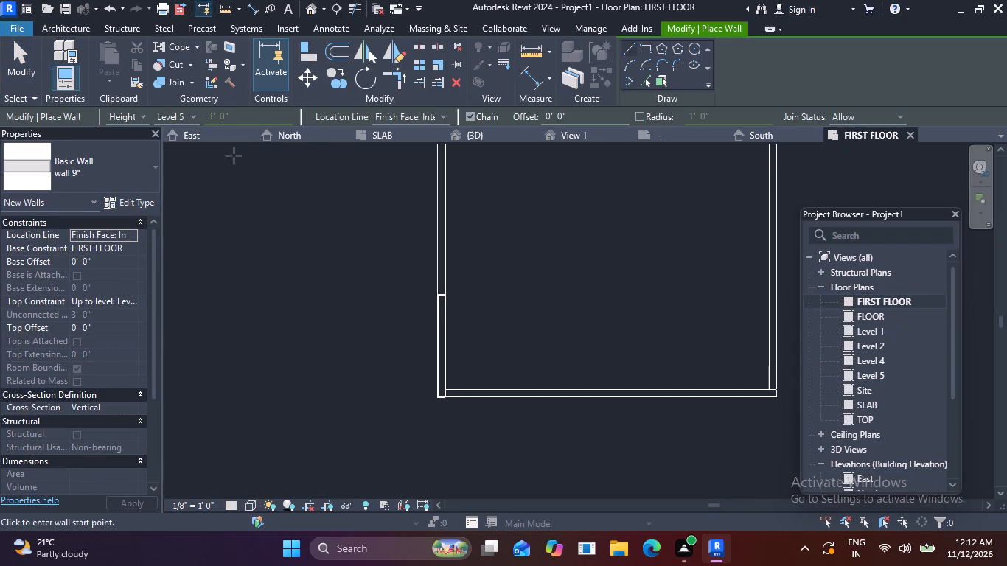
{"action": "left_click", "coordinate": [195, 115]}
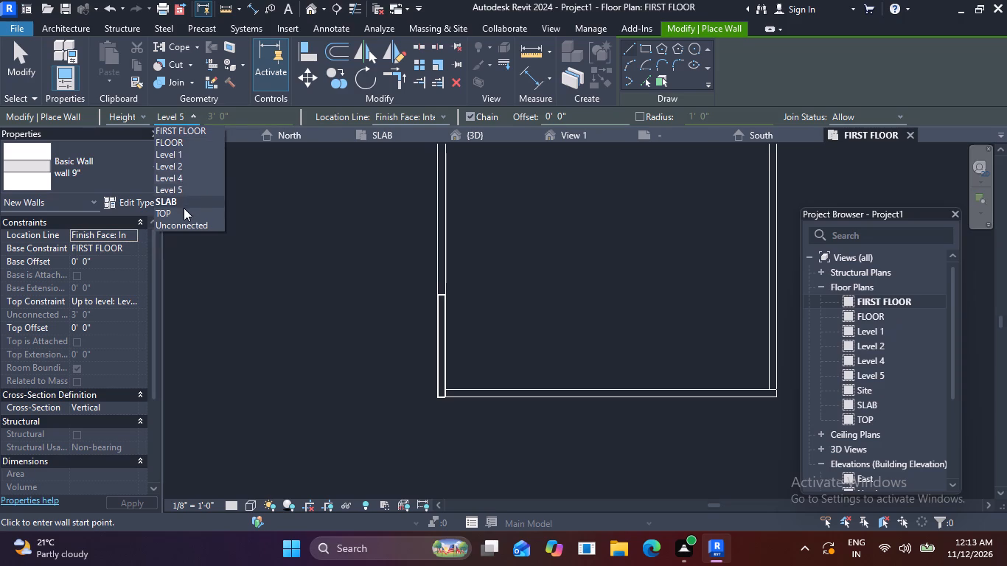
{"action": "double_click", "coordinate": [184, 212]}
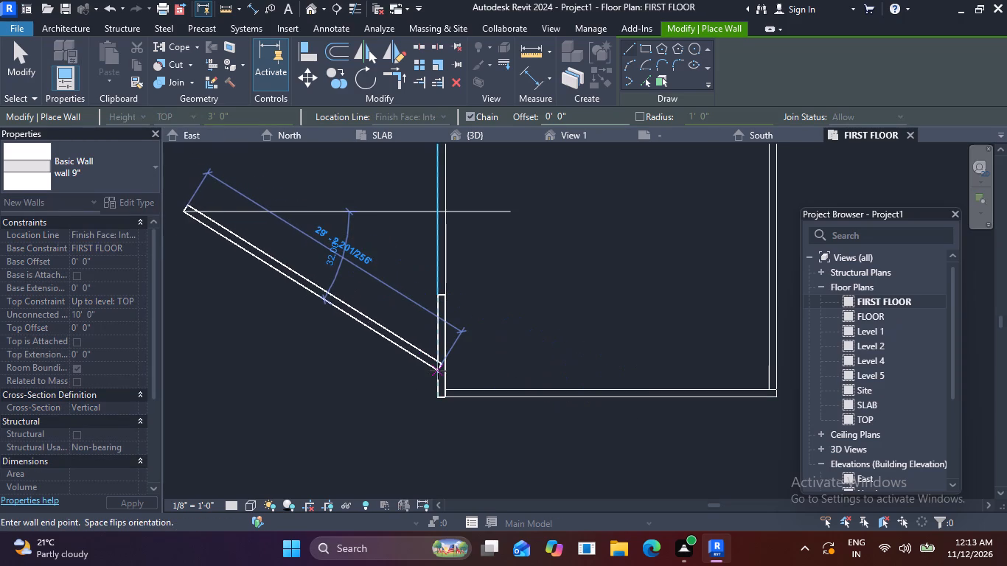
{"action": "key", "text": "F1"}
{"action": "key", "text": "Escape"}
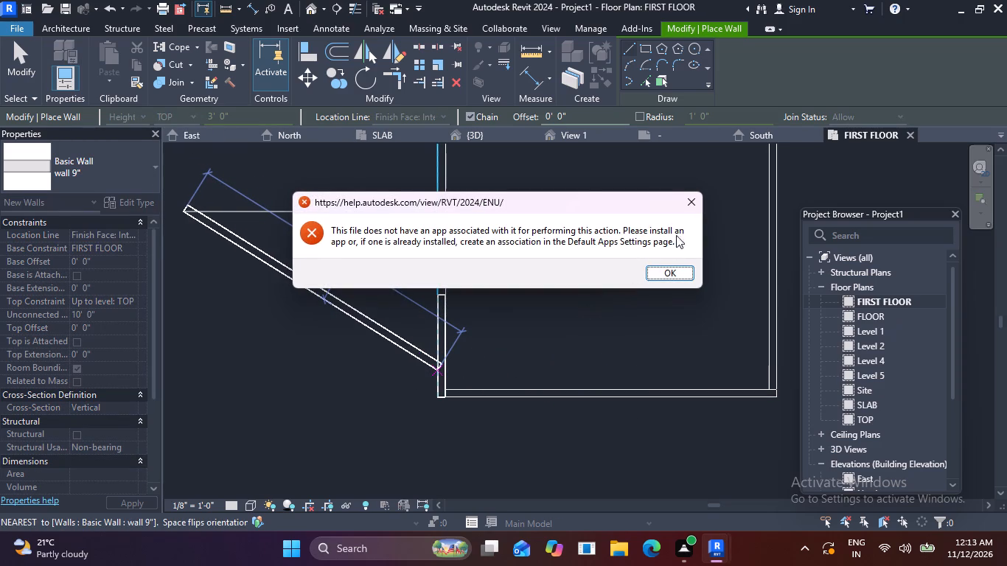
{"action": "key", "text": "Escape"}
{"action": "key", "text": "Escape"}
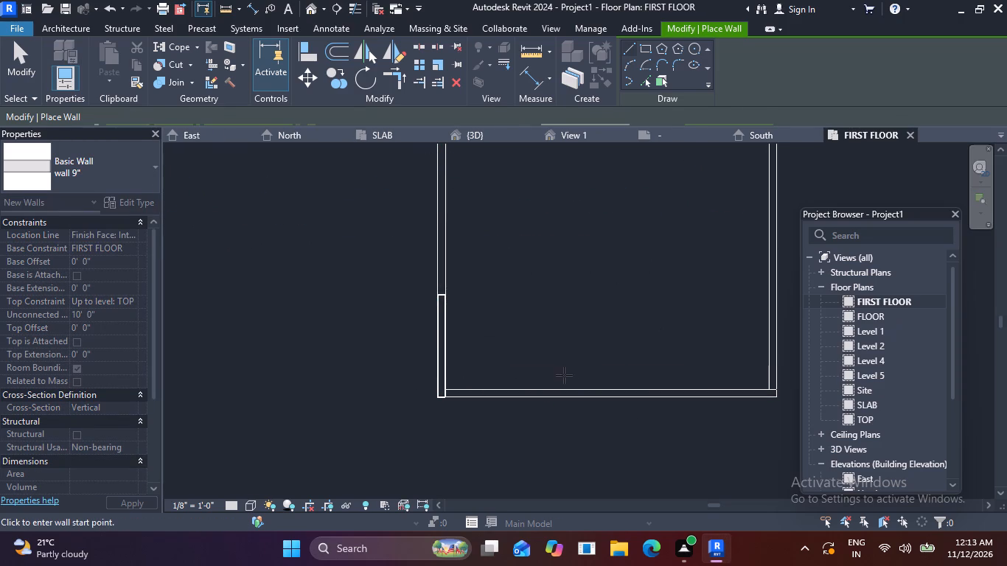
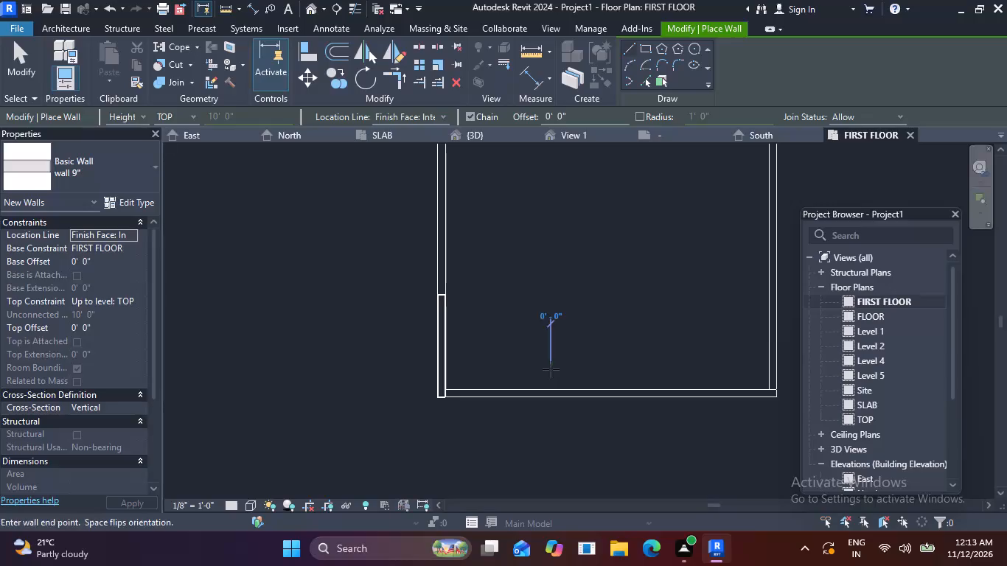
Finish the freestanding 9" wall up to TOP at 5' long, about 10' inside the west wall, and check it in 3D.
{"action": "left_click", "coordinate": [547, 318]}
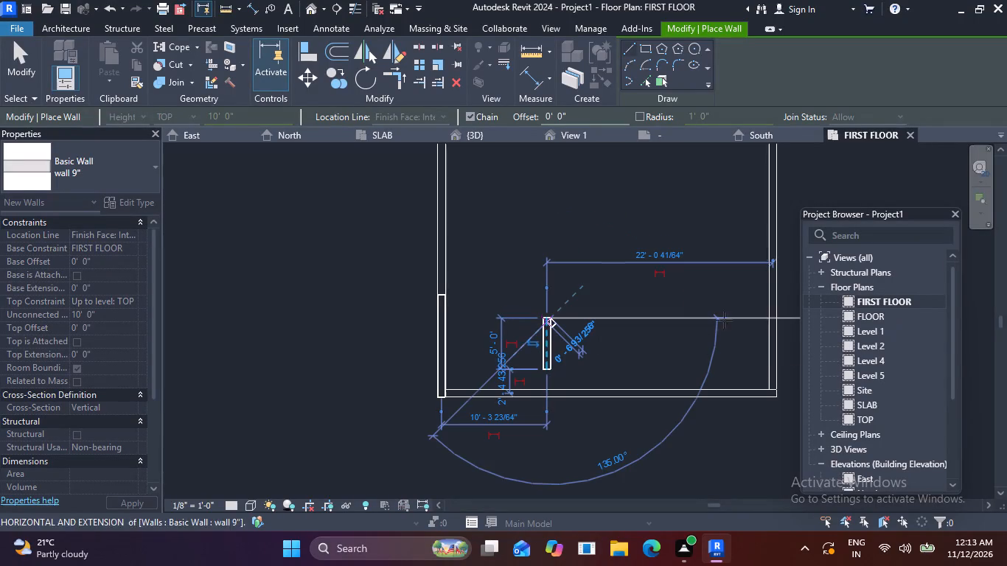
{"action": "key", "text": "Escape"}
{"action": "key", "text": "Escape"}
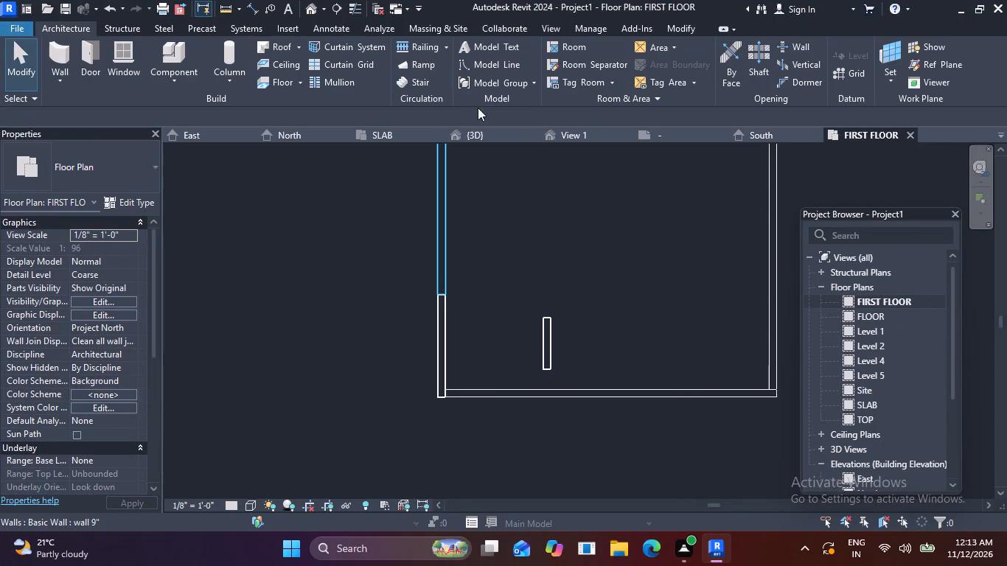
{"action": "left_click", "coordinate": [484, 139]}
{"action": "scroll", "coordinate": [526, 238], "scroll_direction": "down", "scroll_amount": 2}
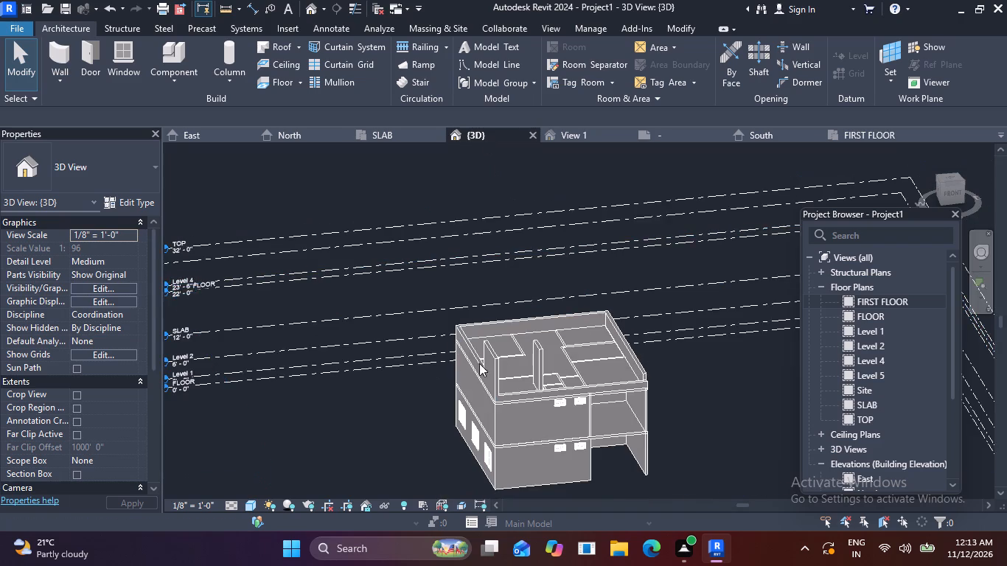
{"action": "scroll", "coordinate": [461, 344], "scroll_direction": "up", "scroll_amount": 5}
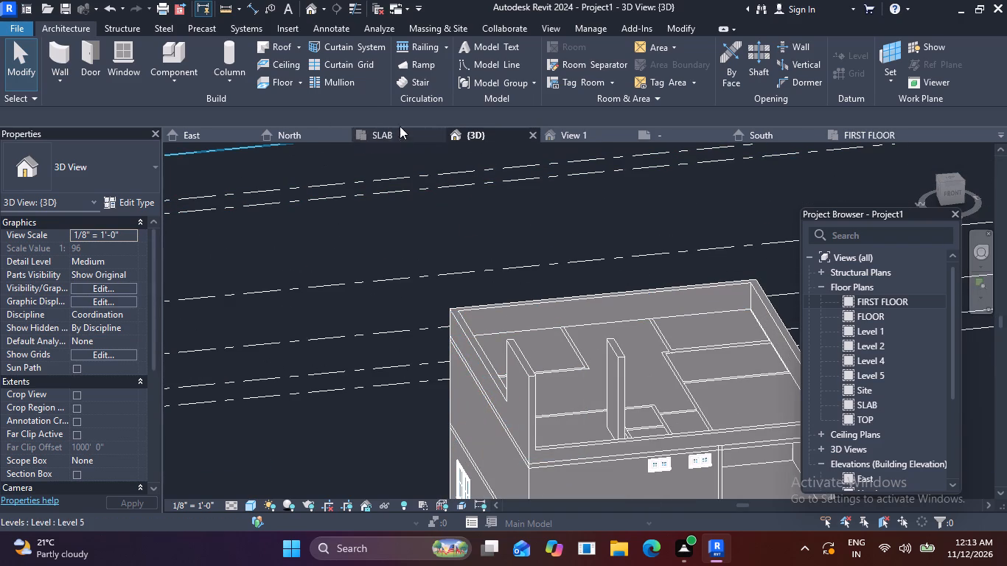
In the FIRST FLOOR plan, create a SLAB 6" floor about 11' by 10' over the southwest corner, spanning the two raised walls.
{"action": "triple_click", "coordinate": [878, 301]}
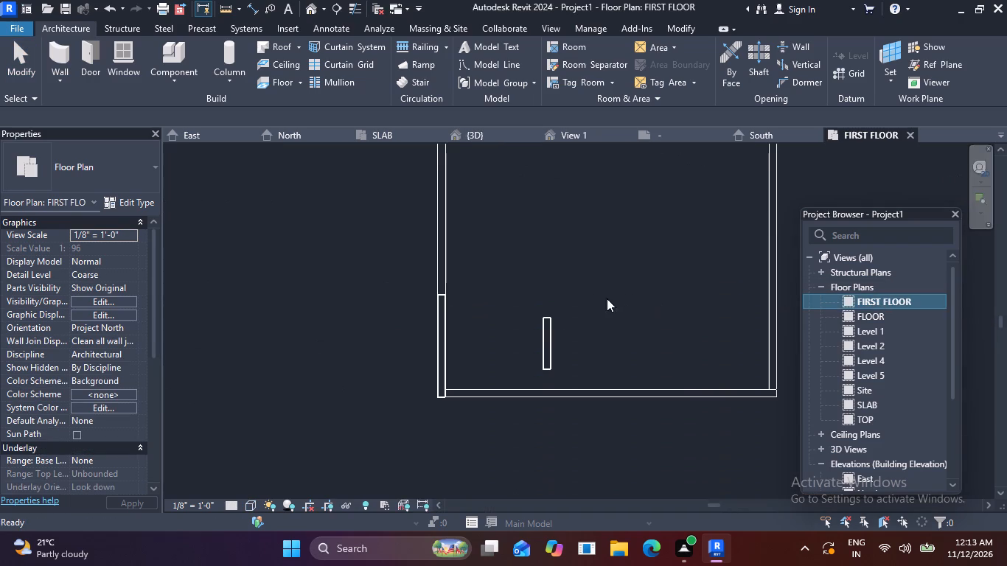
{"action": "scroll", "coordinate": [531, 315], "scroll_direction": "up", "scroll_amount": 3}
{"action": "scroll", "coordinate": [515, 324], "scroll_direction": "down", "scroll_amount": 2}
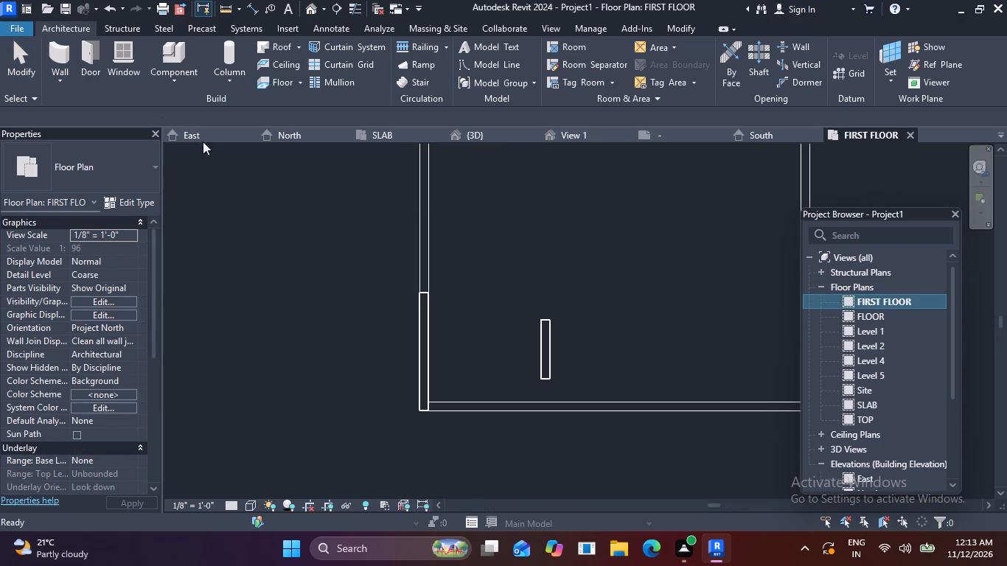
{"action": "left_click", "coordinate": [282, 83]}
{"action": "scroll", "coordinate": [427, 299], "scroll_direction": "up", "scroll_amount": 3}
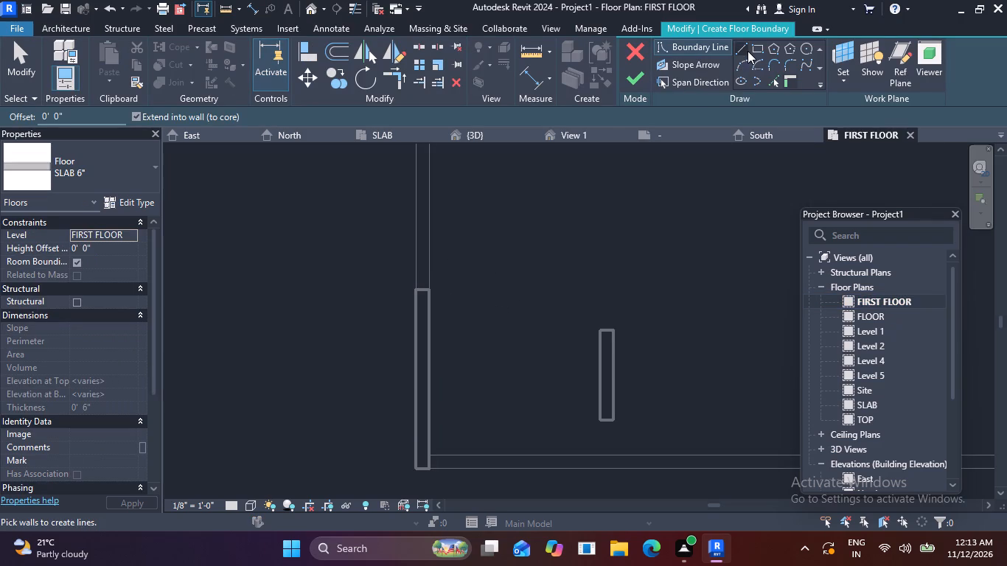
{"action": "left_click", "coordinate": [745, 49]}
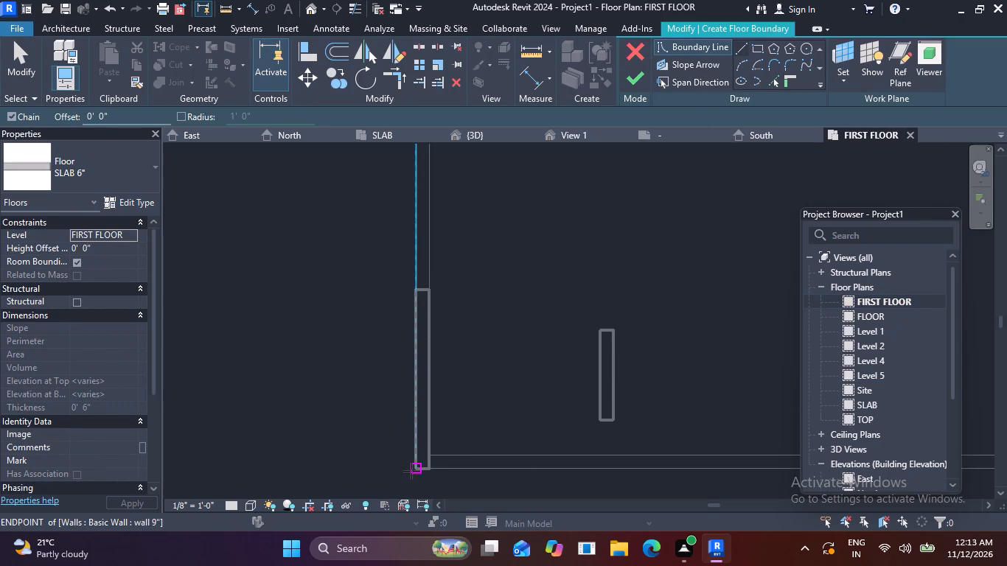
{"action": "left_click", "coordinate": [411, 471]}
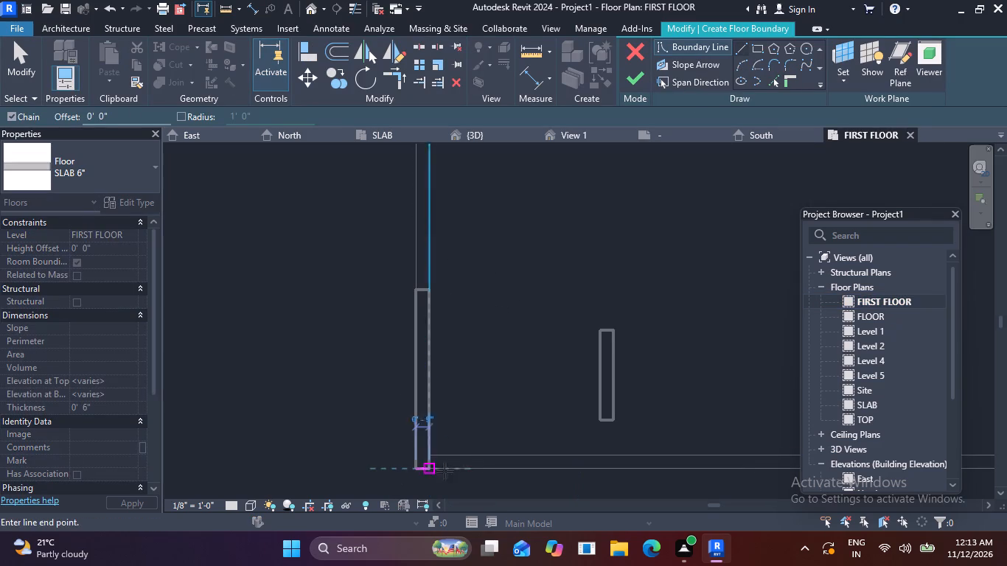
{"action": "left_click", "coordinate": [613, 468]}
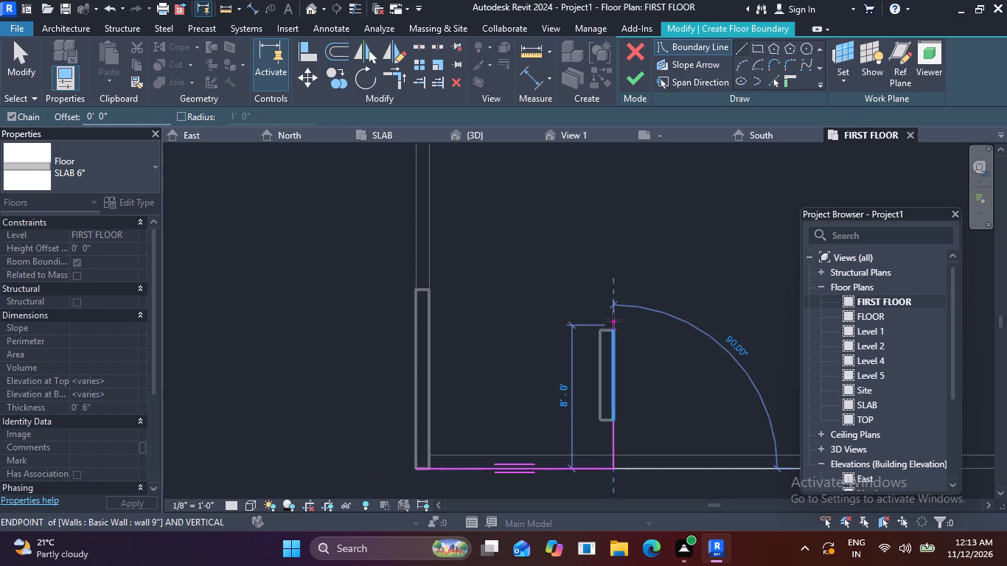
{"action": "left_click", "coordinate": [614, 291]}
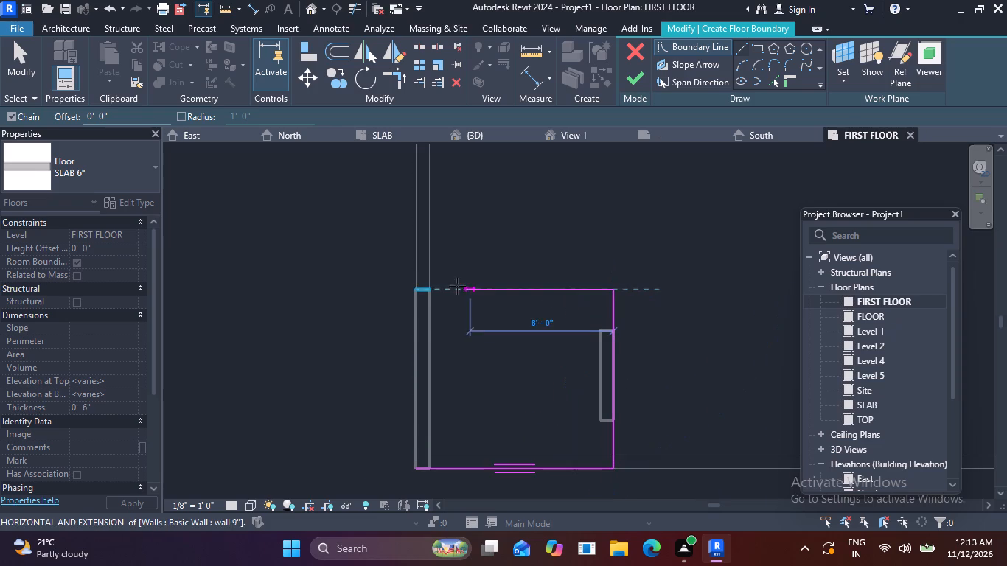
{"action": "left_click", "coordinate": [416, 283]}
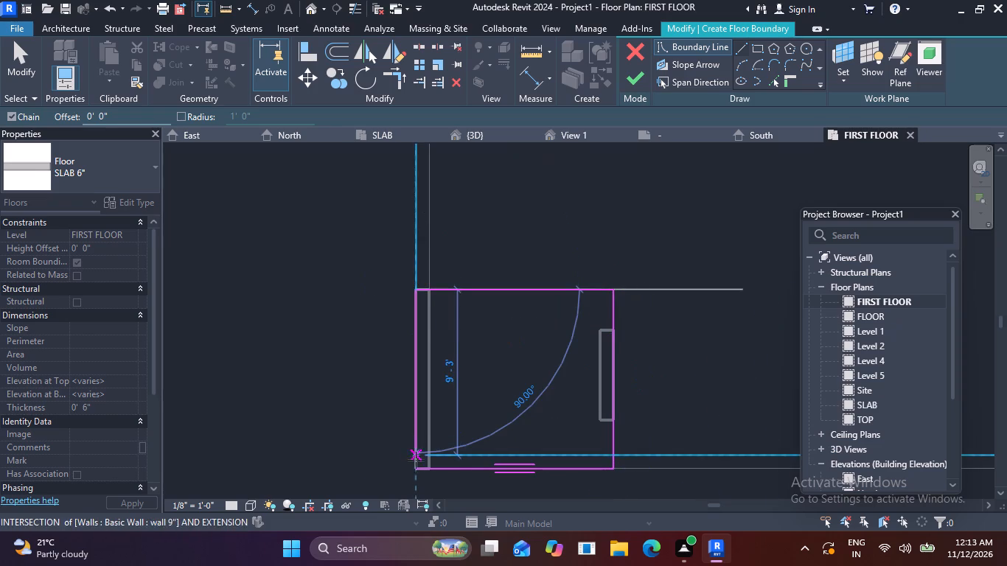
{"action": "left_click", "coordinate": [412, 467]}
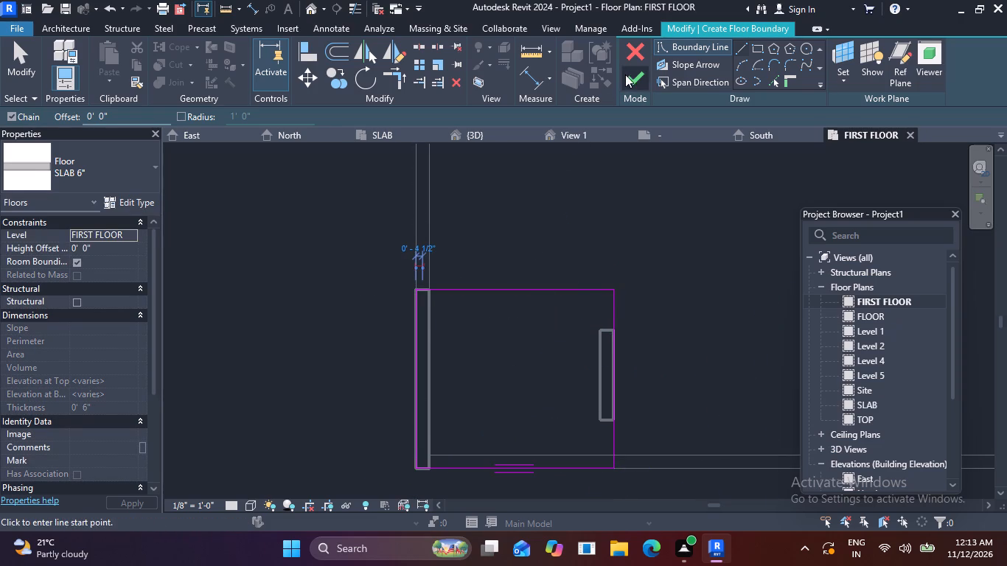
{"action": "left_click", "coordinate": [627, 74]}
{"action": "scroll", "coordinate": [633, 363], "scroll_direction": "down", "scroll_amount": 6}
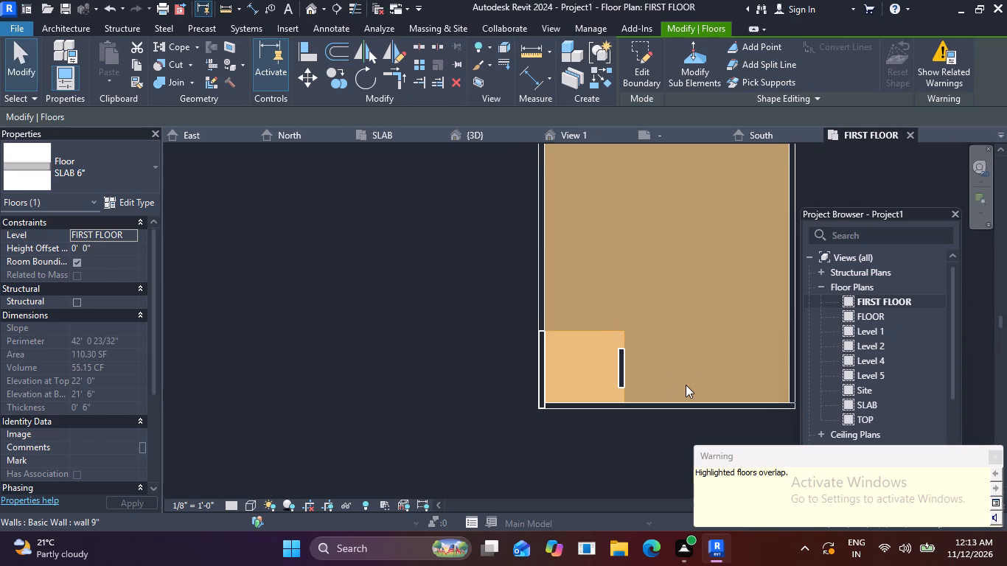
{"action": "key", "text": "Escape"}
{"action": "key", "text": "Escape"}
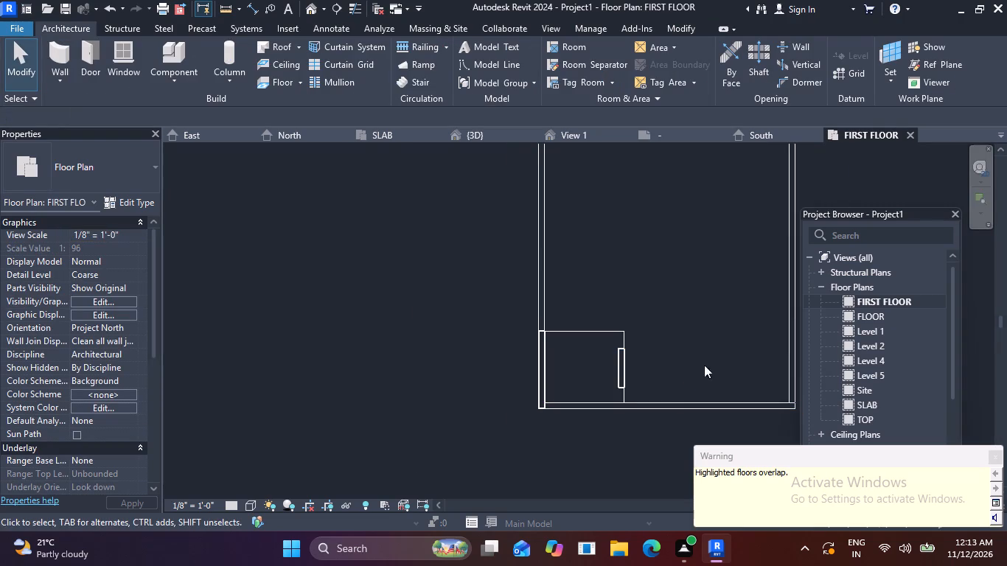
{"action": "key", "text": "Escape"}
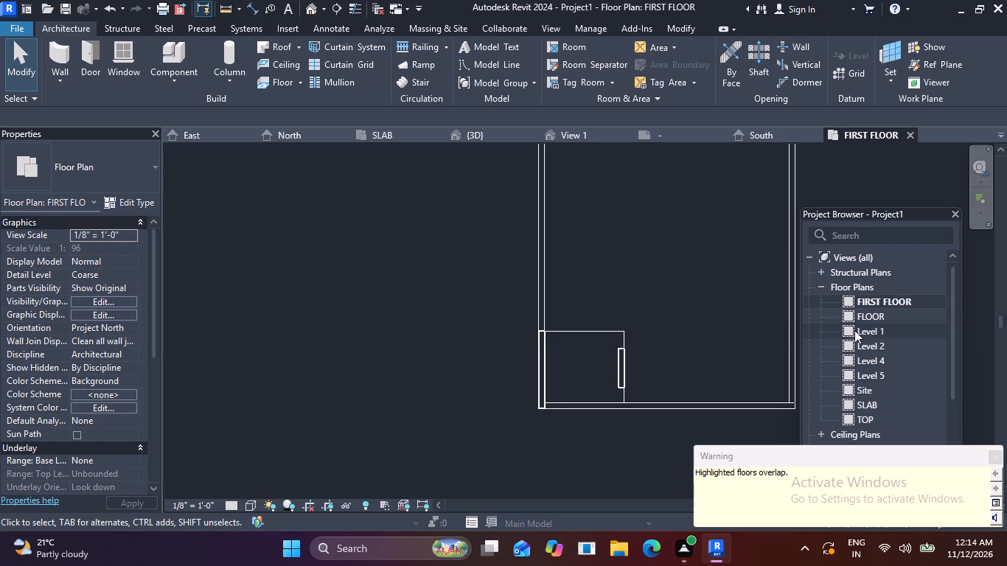
Examine the TOP, Level 4 and Level 5 plans and inspect the corner slab's level in the Level 5 plan.
{"action": "triple_click", "coordinate": [851, 423]}
{"action": "left_click", "coordinate": [851, 423]}
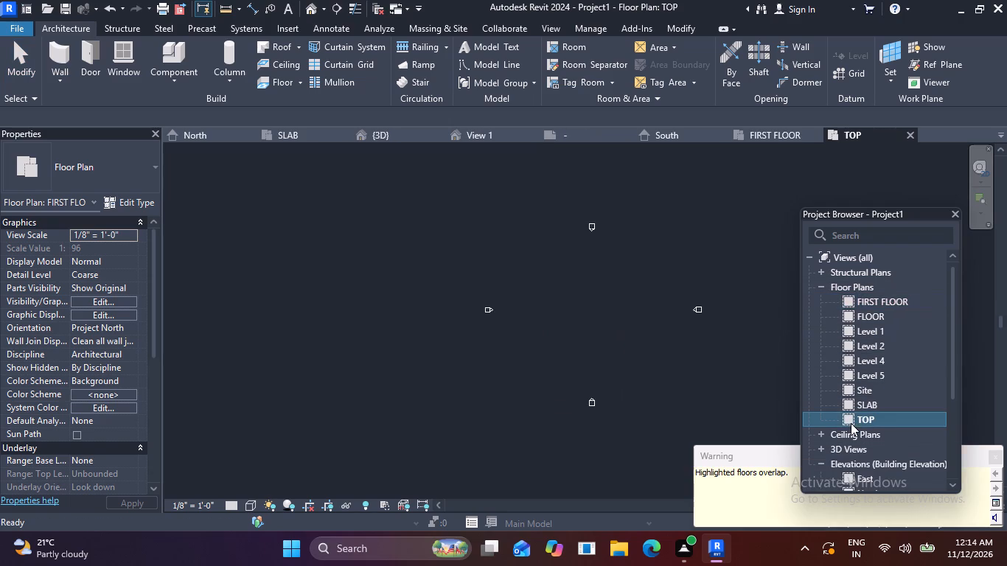
{"action": "scroll", "coordinate": [573, 265], "scroll_direction": "down", "scroll_amount": 3}
{"action": "scroll", "coordinate": [883, 357], "scroll_direction": "up", "scroll_amount": 3}
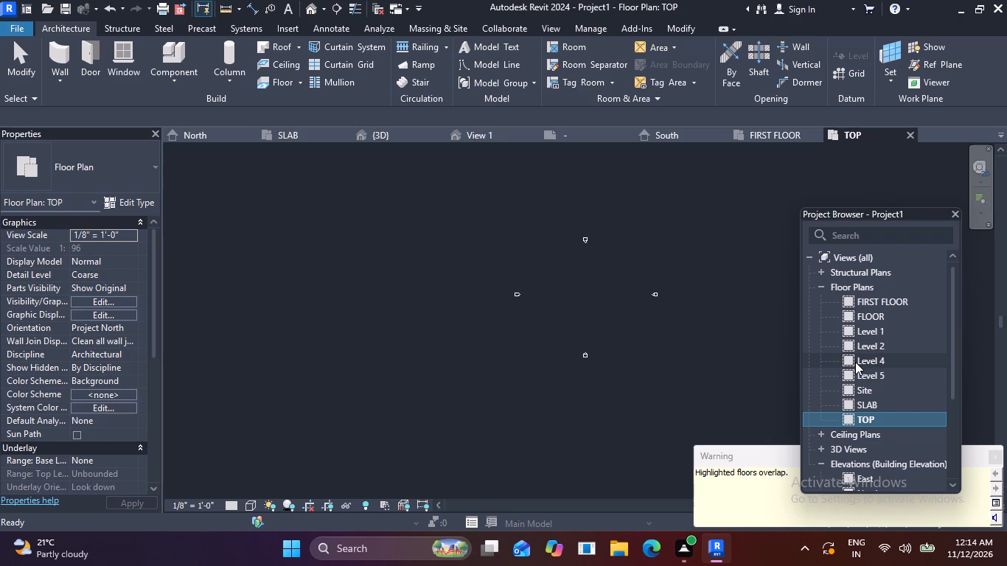
{"action": "double_click", "coordinate": [855, 362]}
{"action": "double_click", "coordinate": [848, 373]}
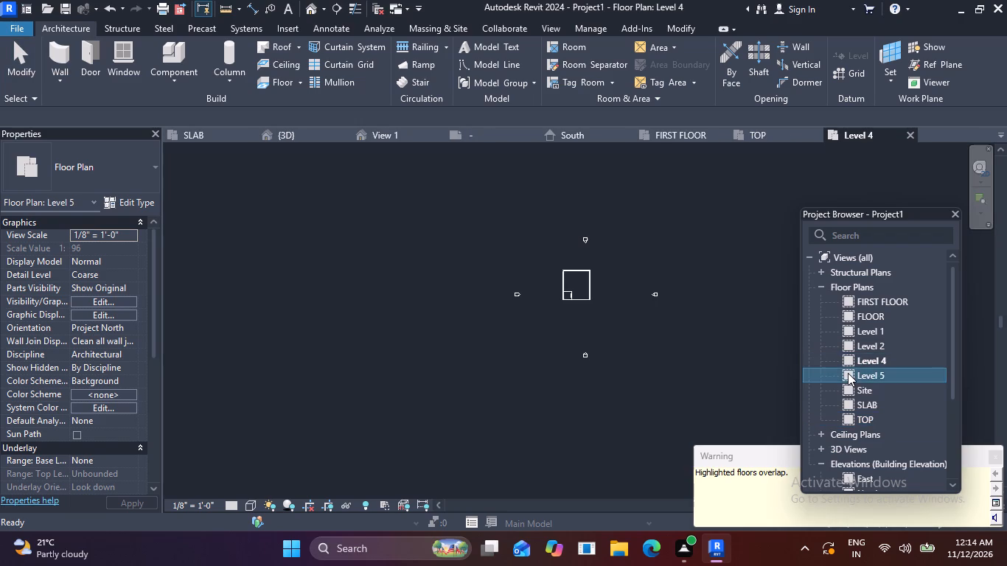
{"action": "scroll", "coordinate": [572, 294], "scroll_direction": "up", "scroll_amount": 15}
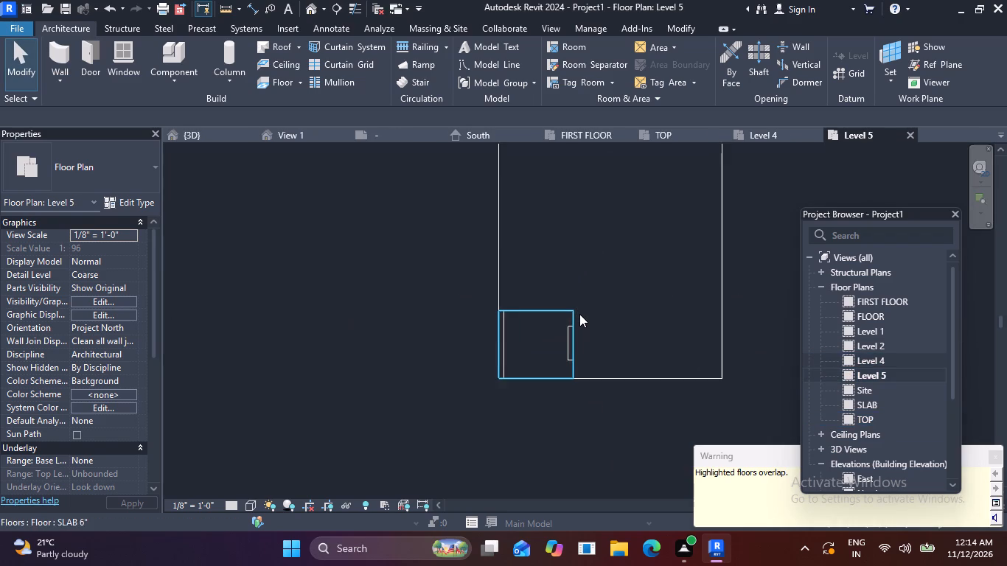
{"action": "scroll", "coordinate": [579, 314], "scroll_direction": "up", "scroll_amount": 5}
{"action": "left_click", "coordinate": [560, 308]}
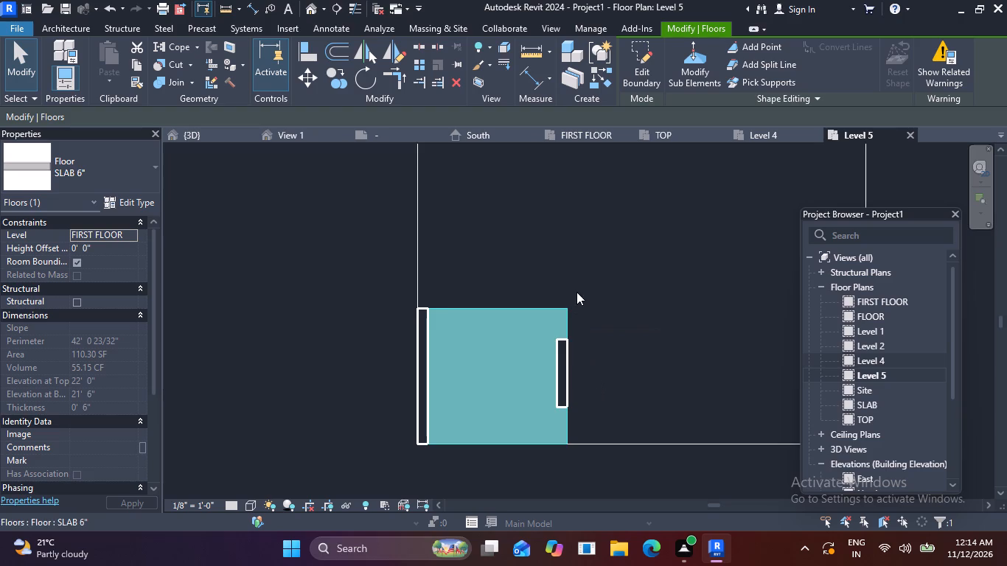
{"action": "scroll", "coordinate": [576, 292], "scroll_direction": "down", "scroll_amount": 3}
Open the East elevation and examine how the raised walls, the parapet wall and the slab relate to the levels.
{"action": "double_click", "coordinate": [849, 481]}
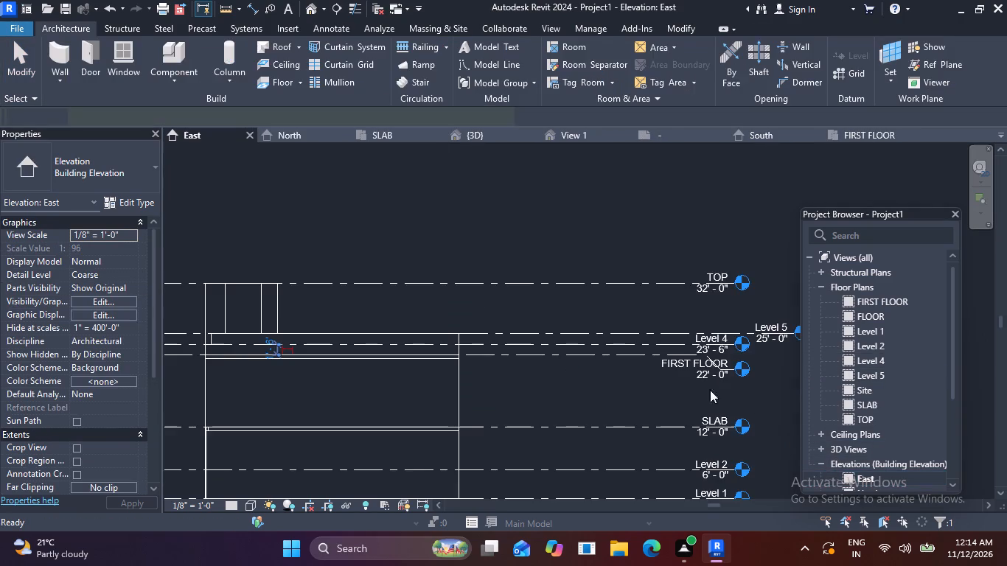
{"action": "scroll", "coordinate": [580, 346], "scroll_direction": "down", "scroll_amount": 2}
{"action": "middle_click_drag", "start_coordinate": [613, 358], "coordinate": [734, 386]}
{"action": "scroll", "coordinate": [438, 363], "scroll_direction": "up", "scroll_amount": 8}
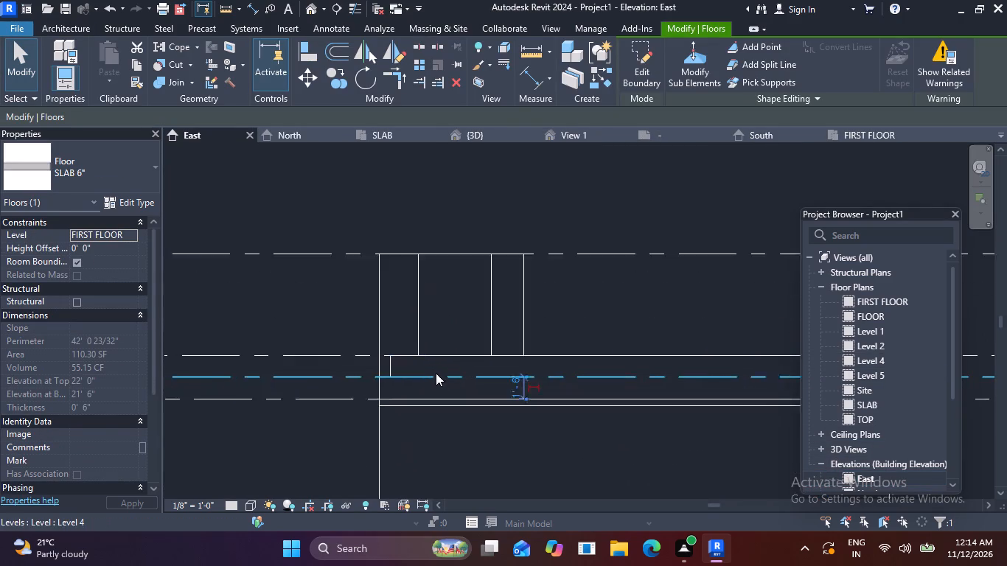
{"action": "left_click", "coordinate": [383, 365]}
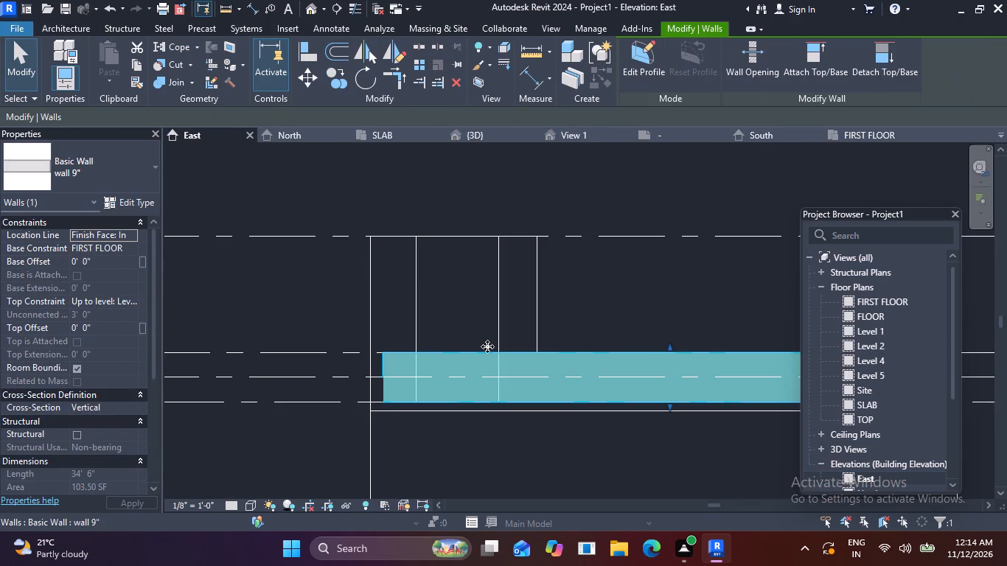
{"action": "scroll", "coordinate": [487, 346], "scroll_direction": "down", "scroll_amount": 7}
{"action": "scroll", "coordinate": [613, 331], "scroll_direction": "up", "scroll_amount": 5}
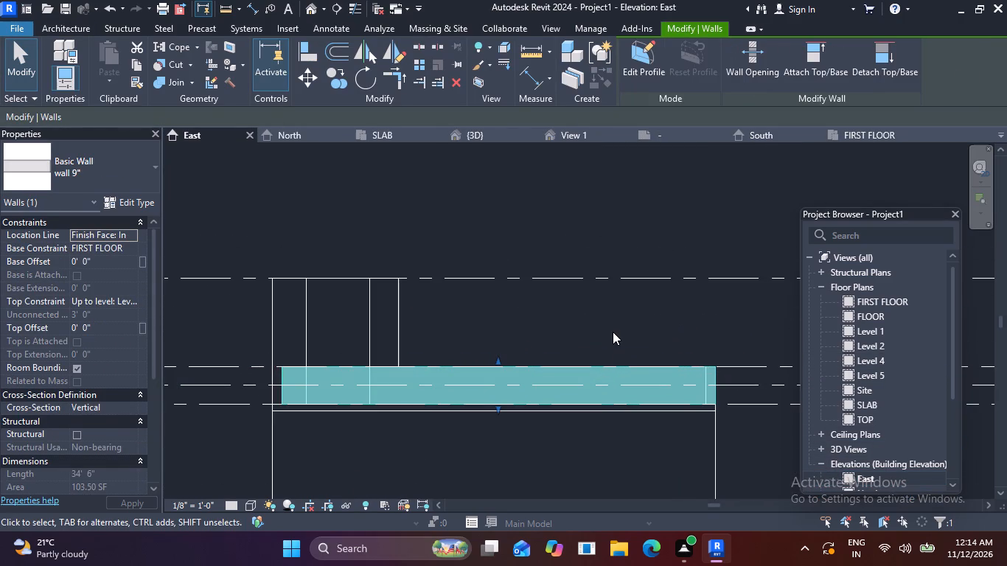
{"action": "key", "text": "Escape"}
{"action": "key", "text": "Escape"}
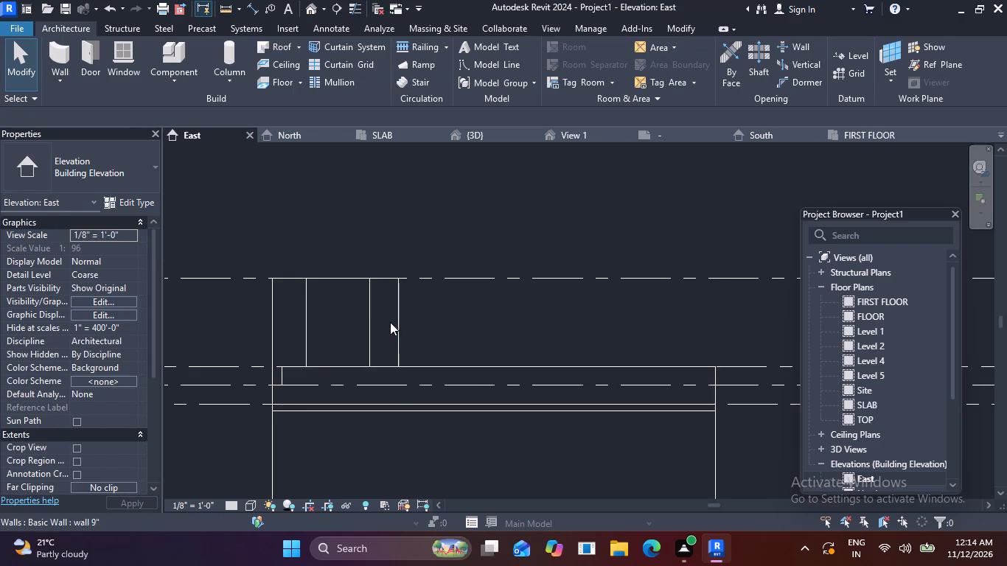
{"action": "scroll", "coordinate": [394, 322], "scroll_direction": "down", "scroll_amount": 3}
{"action": "middle_click_drag", "start_coordinate": [430, 321], "coordinate": [448, 301]}
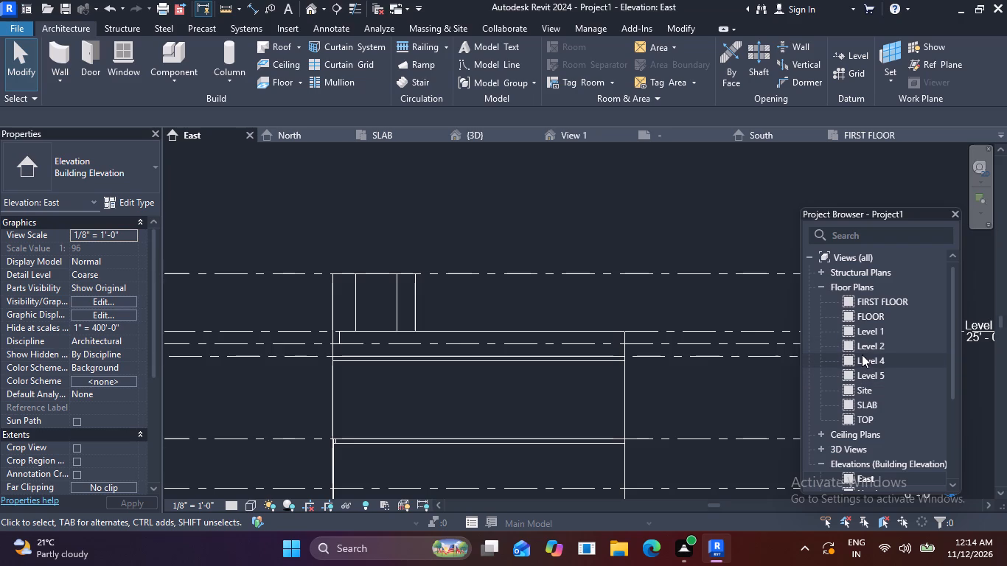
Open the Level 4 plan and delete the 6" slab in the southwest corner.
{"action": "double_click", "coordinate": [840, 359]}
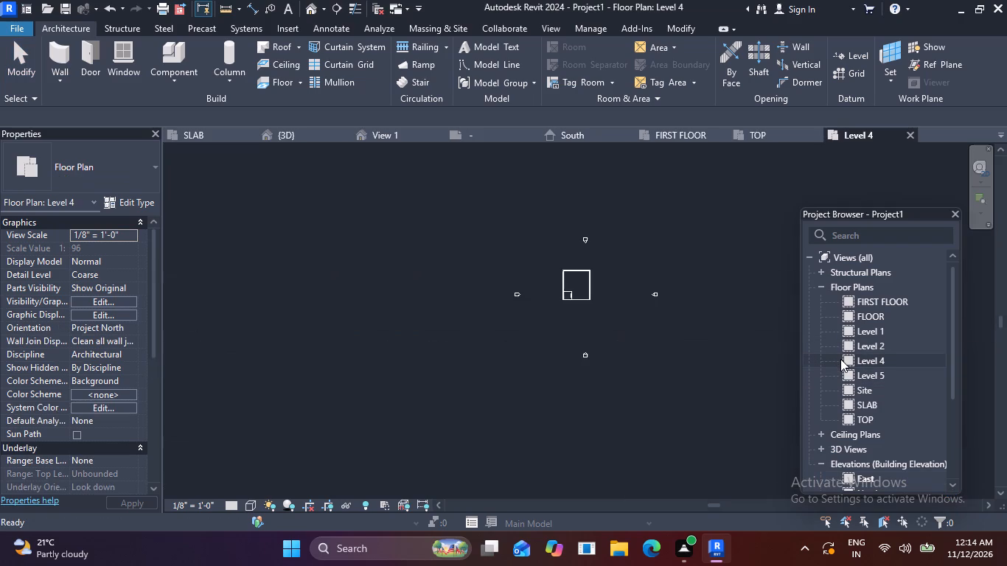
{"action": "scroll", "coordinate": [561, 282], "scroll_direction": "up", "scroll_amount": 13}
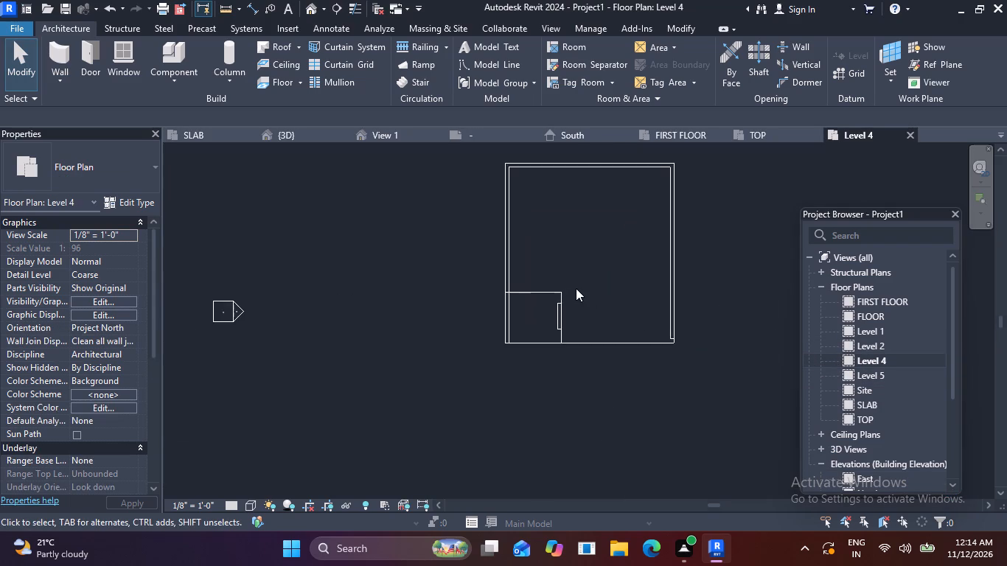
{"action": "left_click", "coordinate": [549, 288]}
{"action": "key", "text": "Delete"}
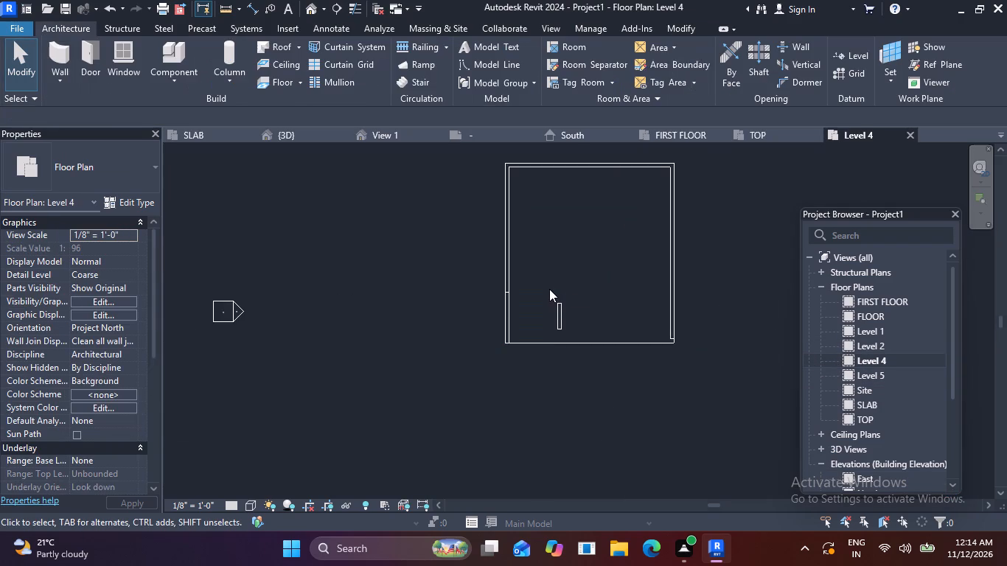
In the Level 5 plan, create a SLAB 6" floor about 11' by 10' over the southwest corner, attaching the walls to its underside.
{"action": "scroll", "coordinate": [540, 307], "scroll_direction": "up", "scroll_amount": 4}
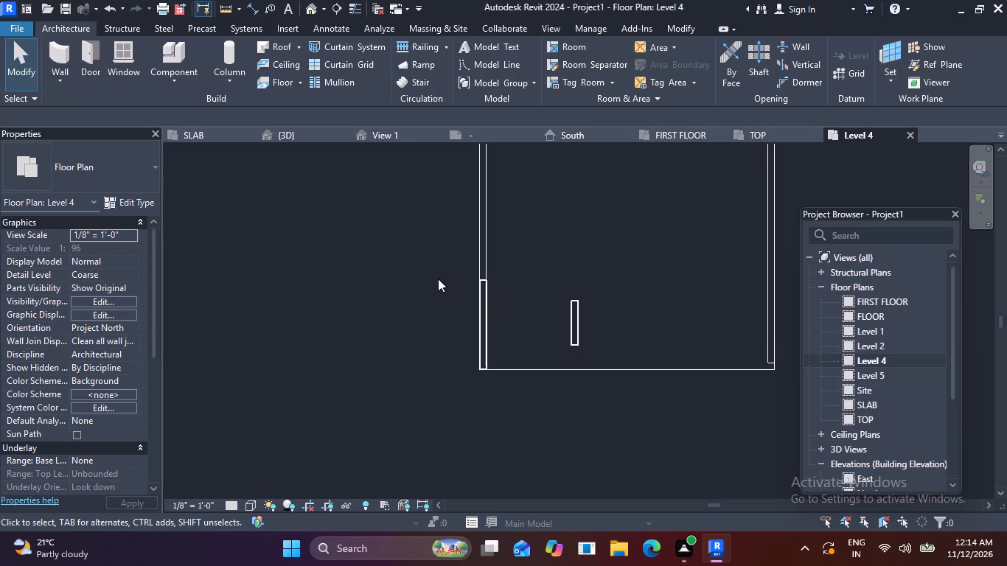
{"action": "double_click", "coordinate": [848, 375]}
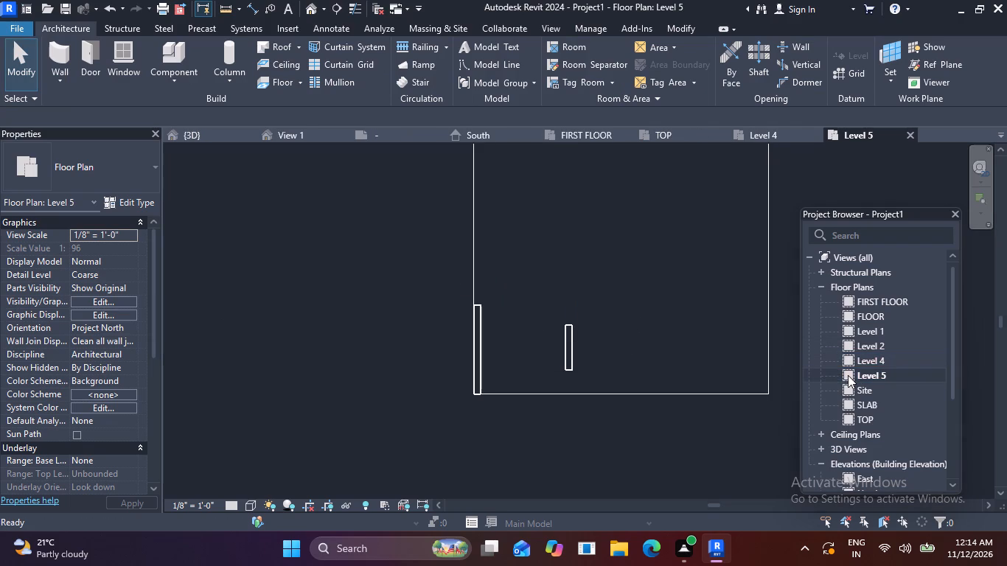
{"action": "scroll", "coordinate": [100, 111], "scroll_direction": "up", "scroll_amount": 2}
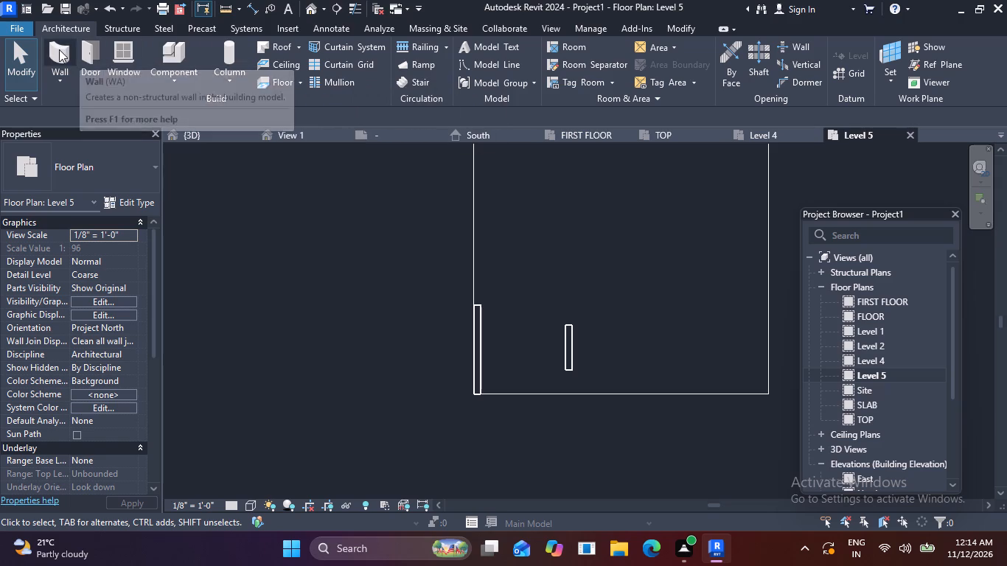
{"action": "left_click", "coordinate": [279, 79]}
{"action": "scroll", "coordinate": [513, 327], "scroll_direction": "up", "scroll_amount": 3}
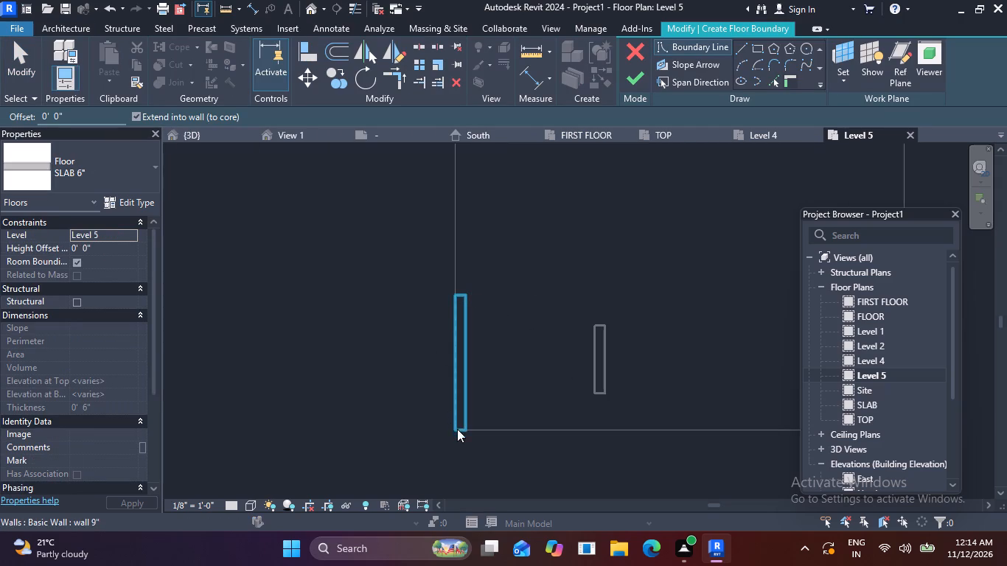
{"action": "left_click", "coordinate": [744, 52]}
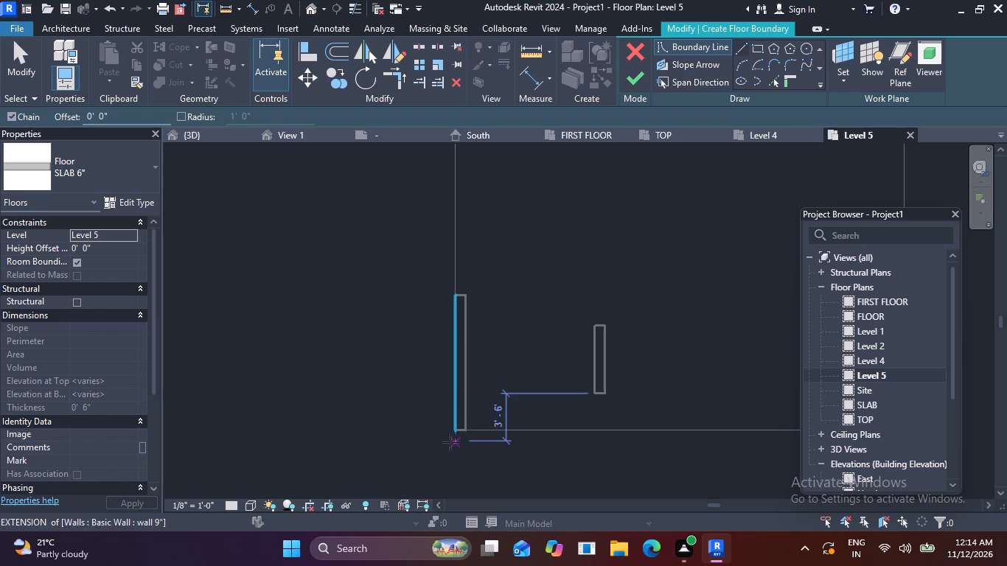
{"action": "left_click", "coordinate": [453, 428]}
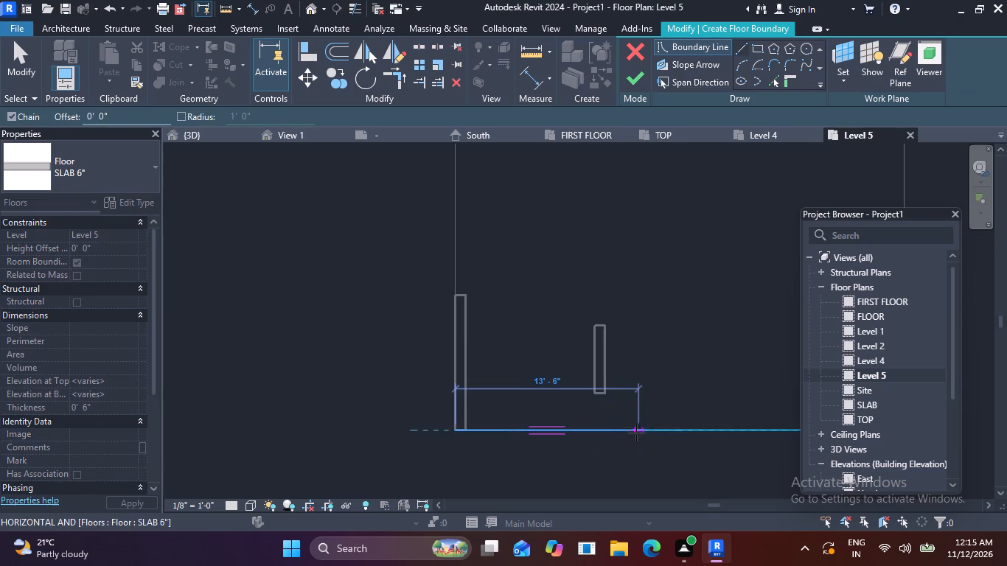
{"action": "left_click", "coordinate": [607, 423]}
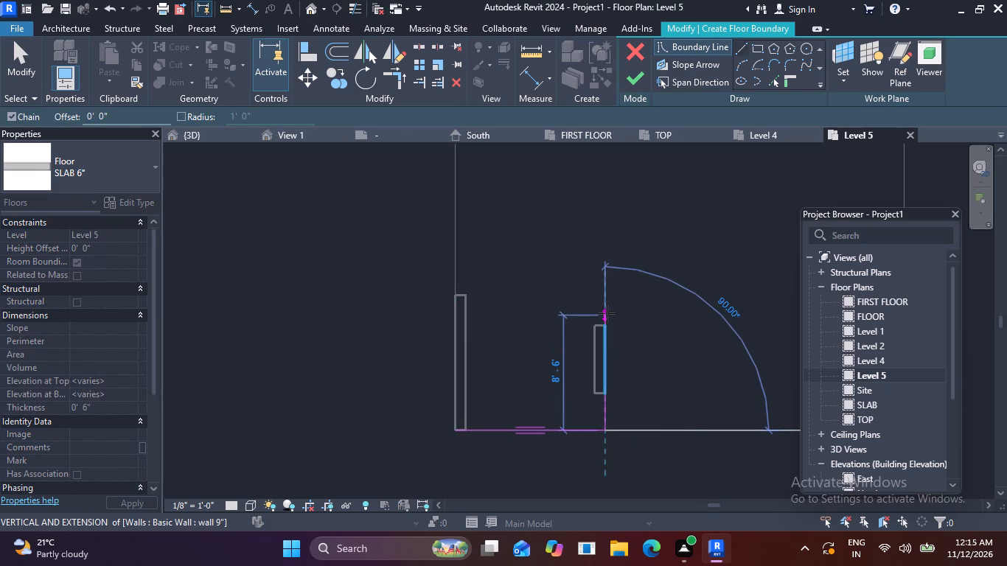
{"action": "left_click", "coordinate": [604, 297]}
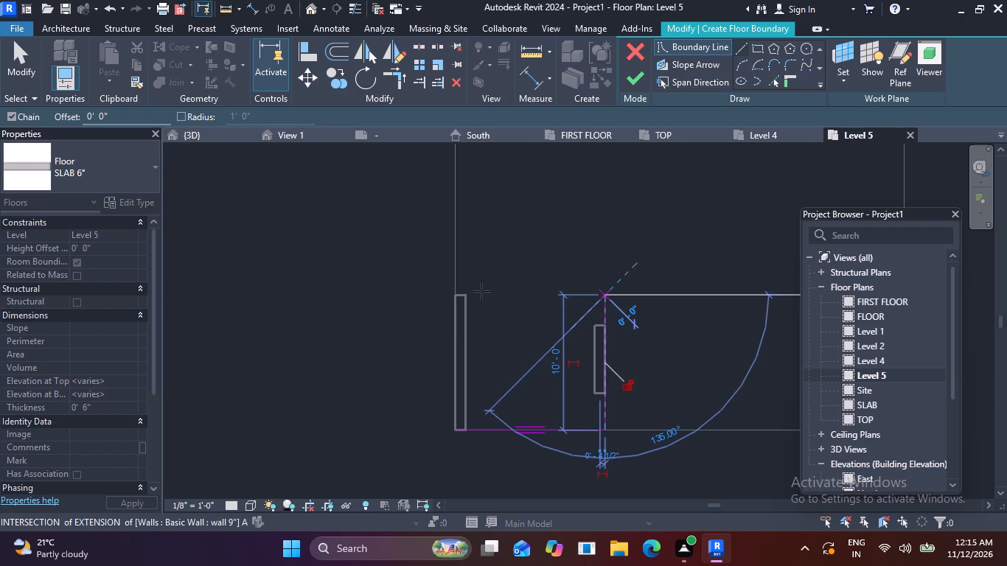
{"action": "left_click", "coordinate": [456, 293]}
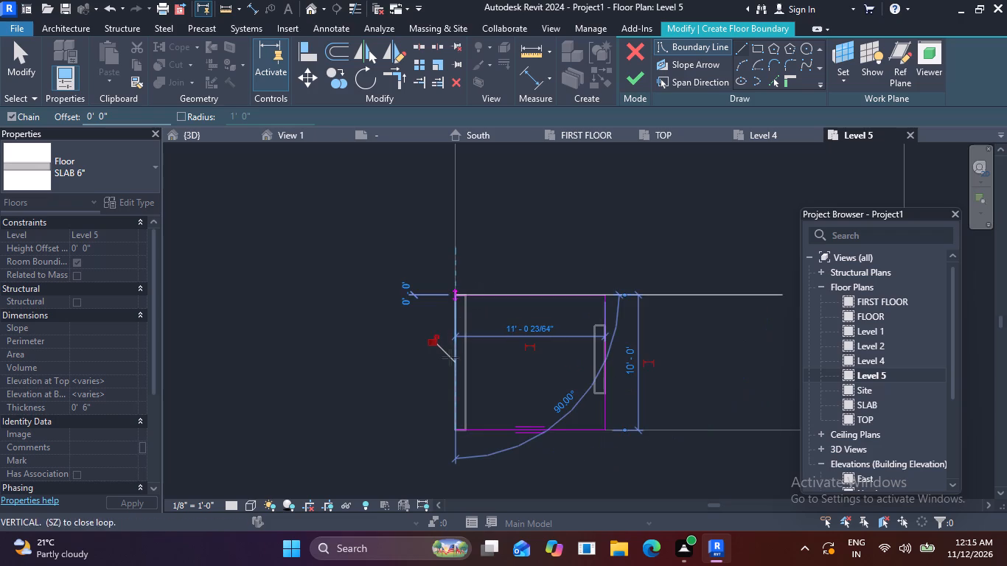
{"action": "left_click", "coordinate": [455, 429]}
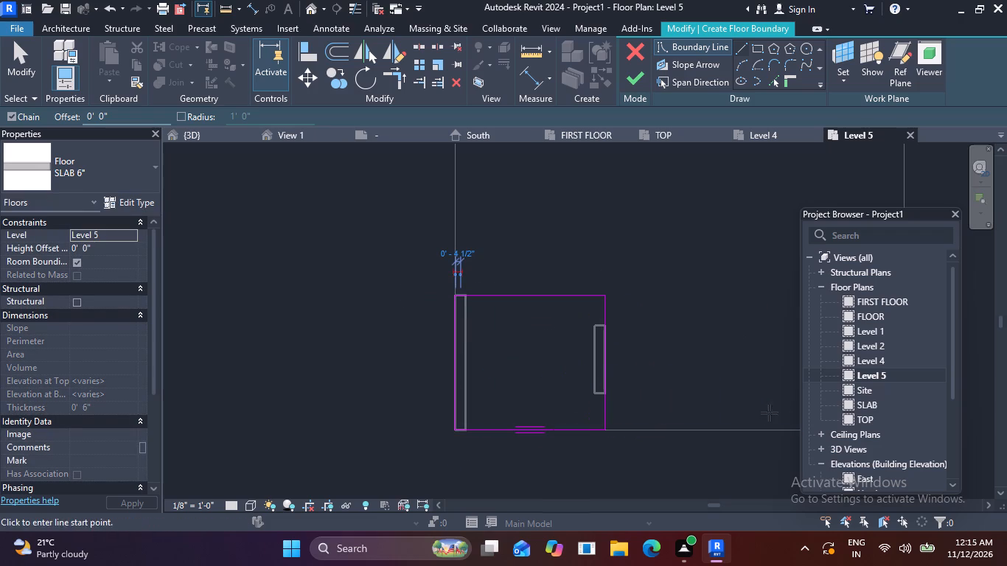
{"action": "left_click", "coordinate": [636, 74]}
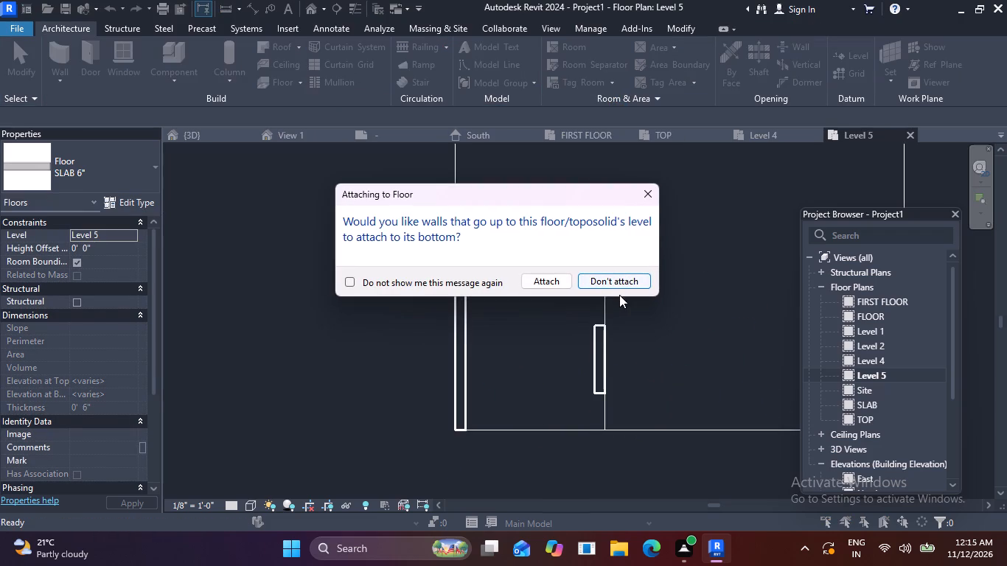
{"action": "left_click", "coordinate": [552, 283]}
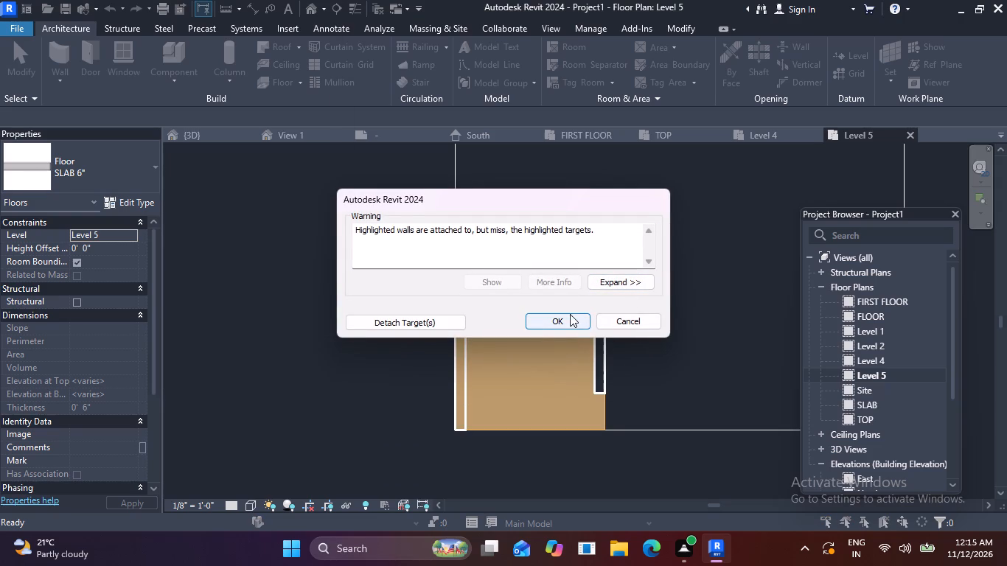
{"action": "left_click", "coordinate": [568, 322]}
In the East elevation, raise the corner slab to the TOP level, at a 7' 0" height offset from Level 5.
{"action": "scroll", "coordinate": [611, 311], "scroll_direction": "down", "scroll_amount": 4}
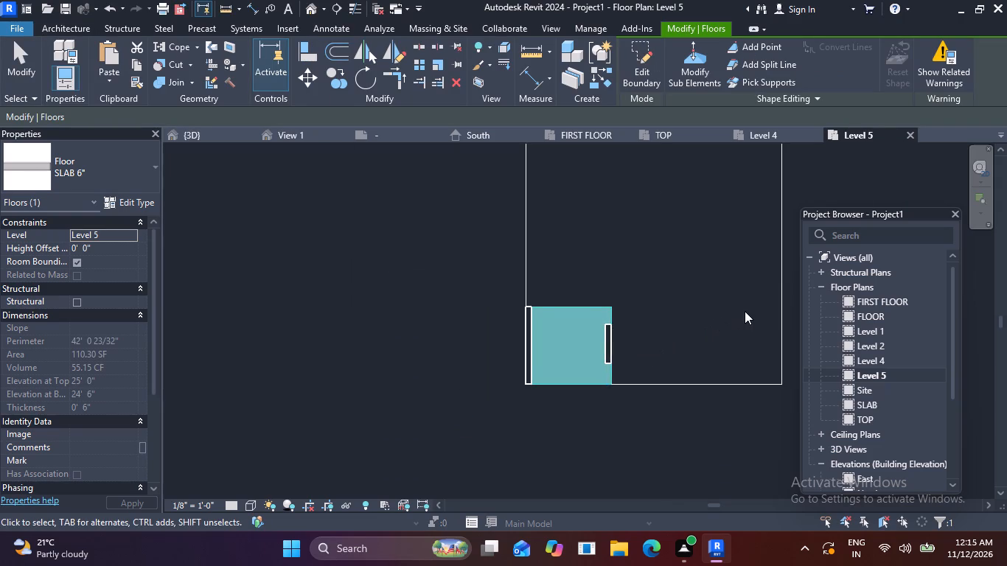
{"action": "middle_click_drag", "start_coordinate": [745, 311], "coordinate": [623, 282]}
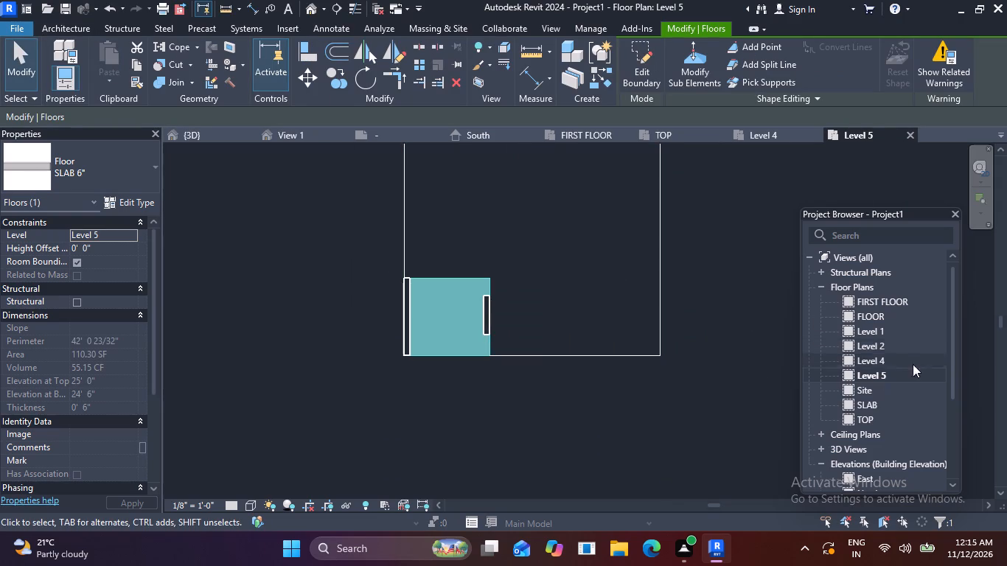
{"action": "double_click", "coordinate": [849, 478]}
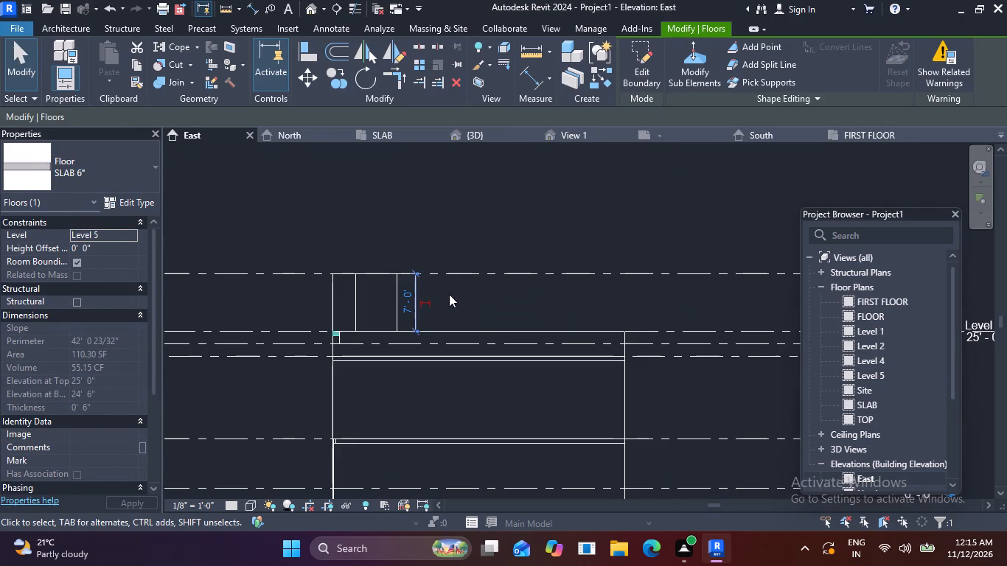
{"action": "scroll", "coordinate": [415, 297], "scroll_direction": "up", "scroll_amount": 4}
{"action": "middle_click_drag", "start_coordinate": [540, 316], "coordinate": [586, 344]}
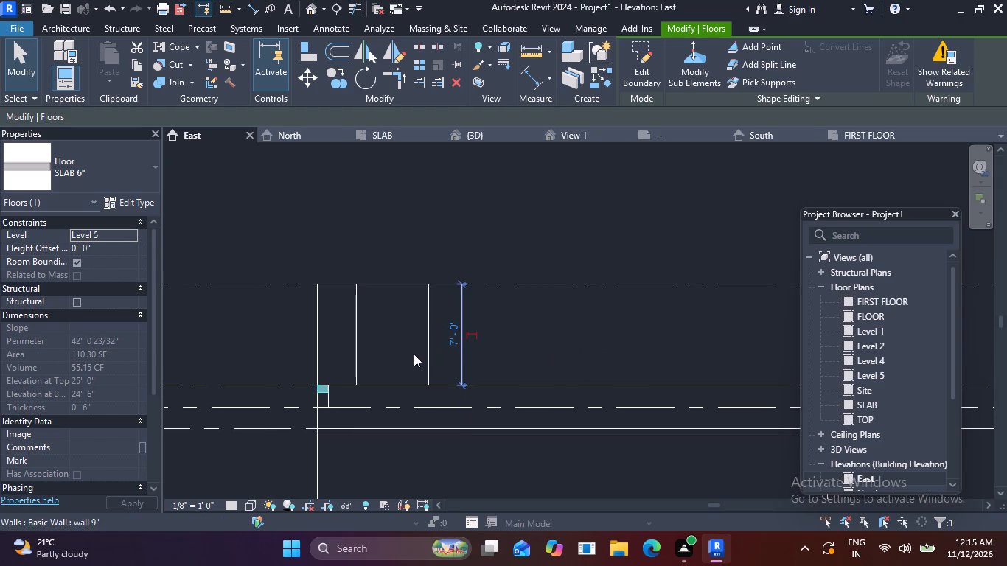
{"action": "scroll", "coordinate": [413, 354], "scroll_direction": "down", "scroll_amount": 3}
{"action": "scroll", "coordinate": [344, 393], "scroll_direction": "up", "scroll_amount": 9}
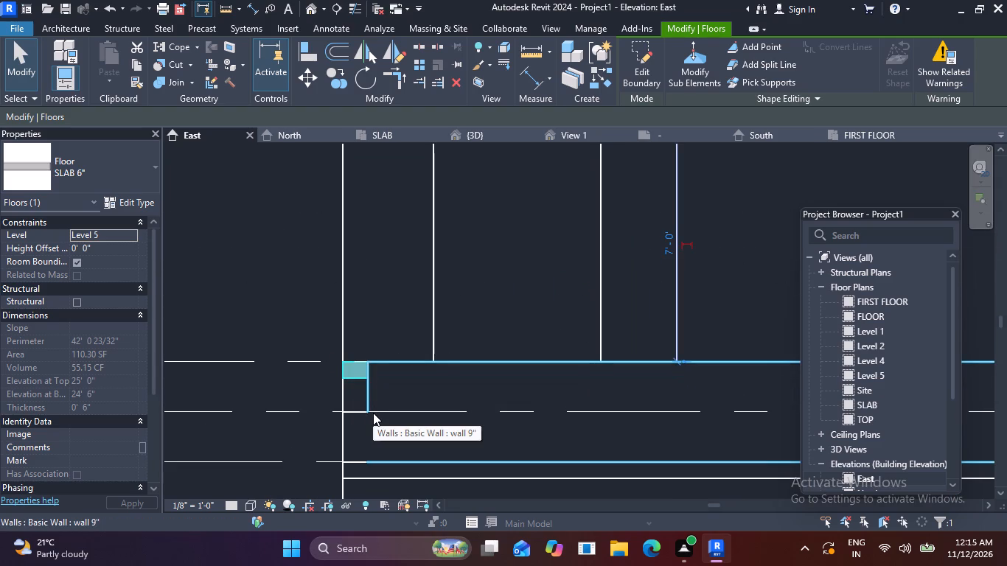
{"action": "key", "text": "ctrl+alt+Up"}
{"action": "key", "text": "ctrl+alt+Up"}
{"action": "key", "text": "ctrl+alt+Up"}
{"action": "key", "text": "ctrl+alt+Up"}
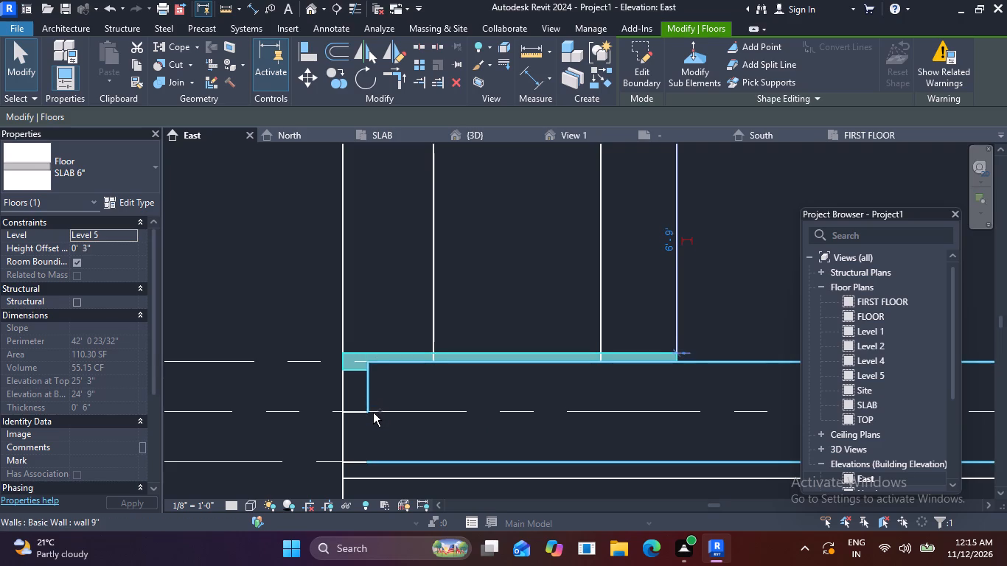
{"action": "key", "text": "ctrl+alt+Up"}
{"action": "key", "text": "ctrl+alt+Up"}
{"action": "key", "text": "ctrl+alt+Up"}
{"action": "key", "text": "ctrl+alt+Up"}
{"action": "key", "text": "ctrl+alt+Up"}
{"action": "key", "text": "ctrl+alt+Up"}
{"action": "key", "text": "ctrl+alt+Up"}
{"action": "key", "text": "ctrl+alt+Up"}
{"action": "key", "text": "ctrl+alt+Up"}
{"action": "key", "text": "ctrl+alt+Up"}
{"action": "key", "text": "ctrl+alt+Up"}
{"action": "key", "text": "ctrl+alt+Up"}
{"action": "key", "text": "ctrl+alt+Up"}
{"action": "key", "text": "ctrl+alt+Up"}
{"action": "key", "text": "ctrl+alt+Up"}
{"action": "key", "text": "ctrl+alt+Up"}
{"action": "key", "text": "ctrl+alt+Up"}
{"action": "key", "text": "ctrl+alt+Up"}
{"action": "key", "text": "ctrl+alt+Up"}
{"action": "key", "text": "ctrl+alt+Up"}
{"action": "key", "text": "ctrl+alt+Up"}
{"action": "key", "text": "ctrl+alt+Up"}
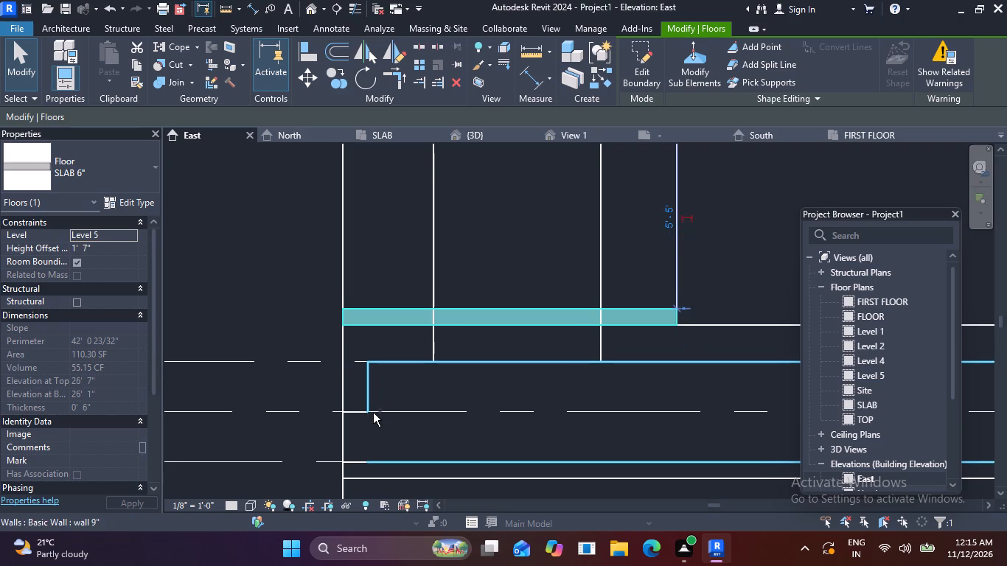
{"action": "key", "text": "ctrl+alt+Up"}
{"action": "key", "text": "ctrl+alt+Up"}
{"action": "key", "text": "ctrl+alt+Up"}
{"action": "key", "text": "ctrl+alt+Up"}
{"action": "key", "text": "ctrl+alt+Up"}
{"action": "key", "text": "ctrl+alt+Up"}
{"action": "key", "text": "ctrl+alt+Up"}
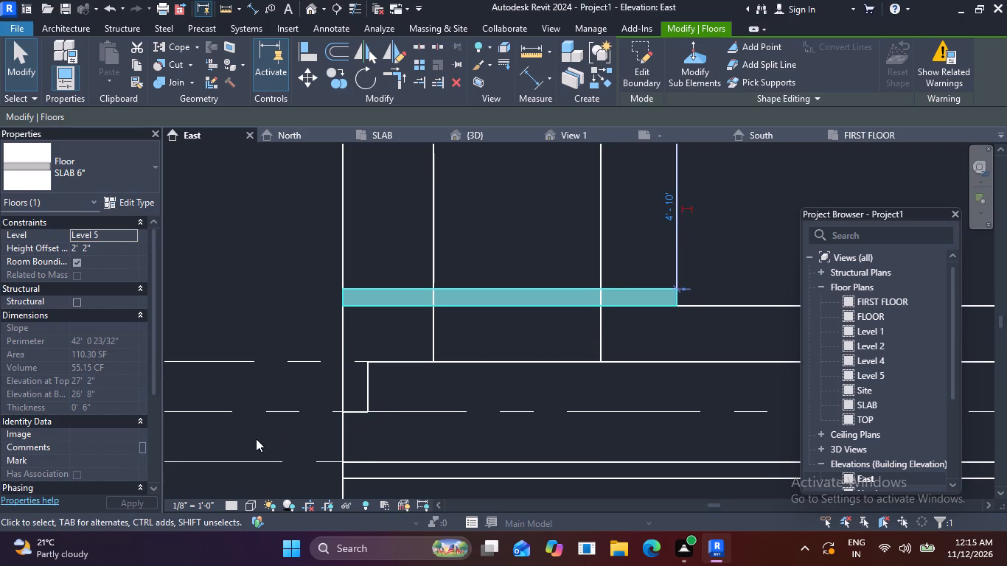
{"action": "scroll", "coordinate": [524, 259], "scroll_direction": "down", "scroll_amount": 5}
{"action": "middle_click_drag", "start_coordinate": [533, 275], "coordinate": [431, 459]}
{"action": "scroll", "coordinate": [502, 407], "scroll_direction": "down", "scroll_amount": 3}
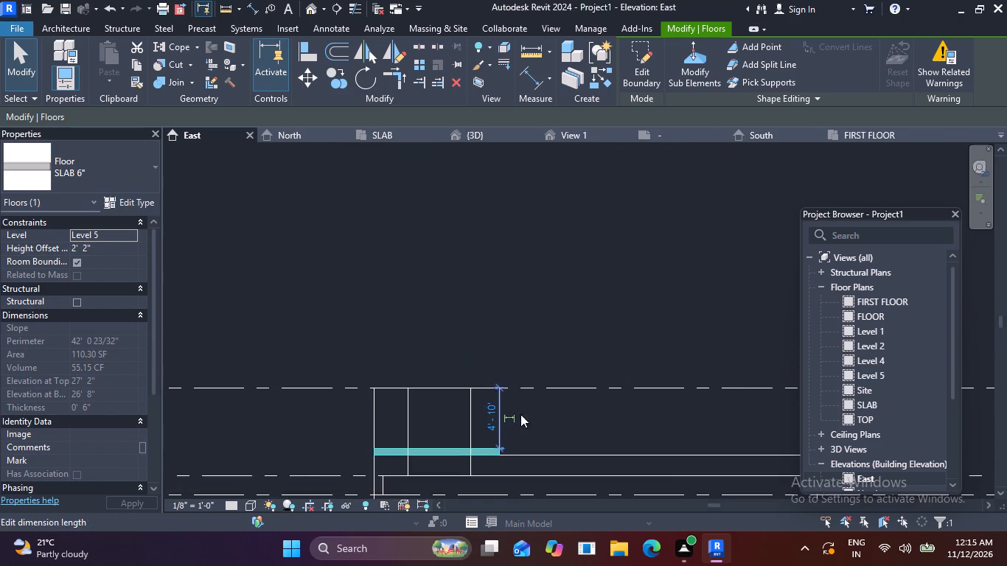
{"action": "middle_click_drag", "start_coordinate": [520, 414], "coordinate": [359, 367]}
{"action": "scroll", "coordinate": [383, 366], "scroll_direction": "down", "scroll_amount": 2}
{"action": "middle_click_drag", "start_coordinate": [412, 382], "coordinate": [426, 391]}
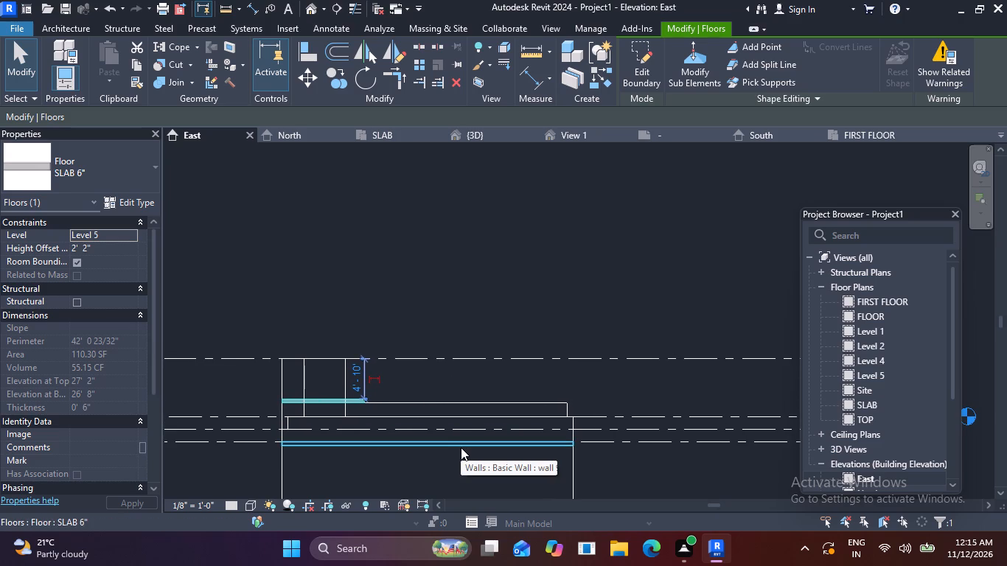
{"action": "key", "text": "ctrl+alt+Up"}
{"action": "key", "text": "ctrl+alt+Up"}
{"action": "key", "text": "ctrl+alt+Up"}
{"action": "key", "text": "ctrl+alt+Up"}
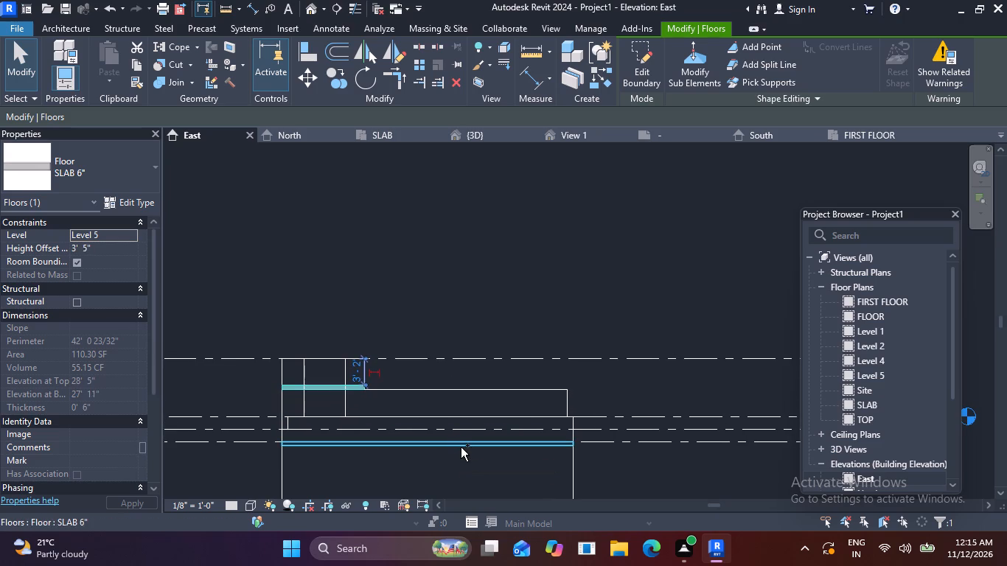
{"action": "key", "text": "ctrl+alt+Up"}
{"action": "key", "text": "ctrl+alt+Up"}
{"action": "key", "text": "ctrl+alt+Up"}
{"action": "key", "text": "ctrl+alt+Up"}
{"action": "key", "text": "ctrl+alt+Up"}
{"action": "key", "text": "ctrl+alt+Up"}
{"action": "key", "text": "ctrl+alt+Up"}
{"action": "key", "text": "ctrl+alt+Up"}
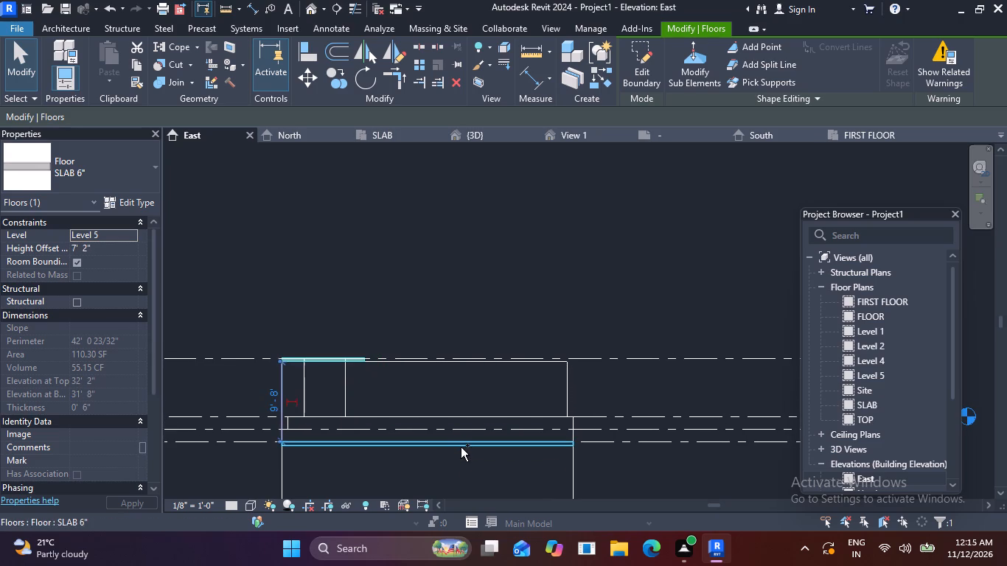
{"action": "scroll", "coordinate": [317, 366], "scroll_direction": "up", "scroll_amount": 11}
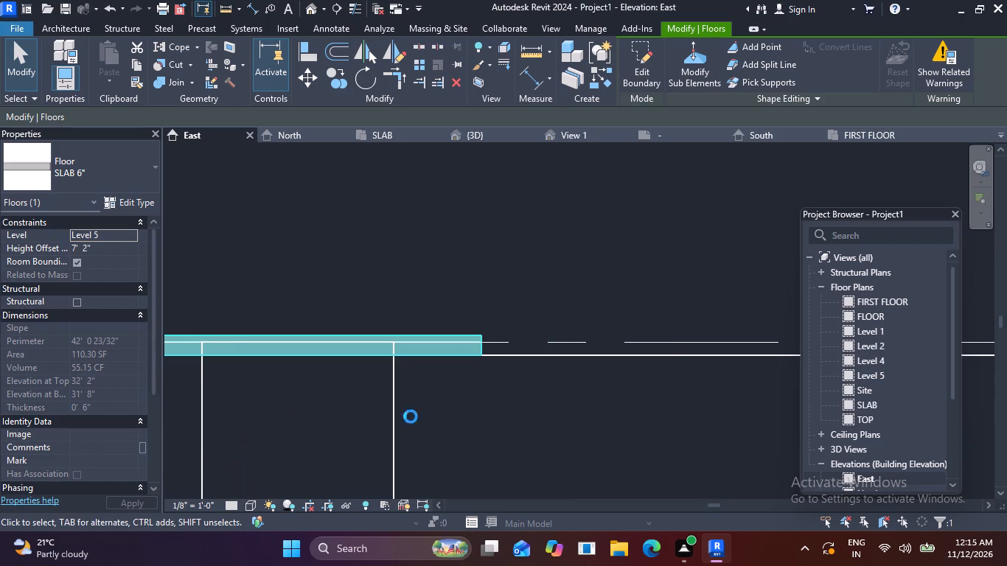
{"action": "key", "text": "ctrl+alt+Down"}
{"action": "key", "text": "ctrl+alt+Down"}
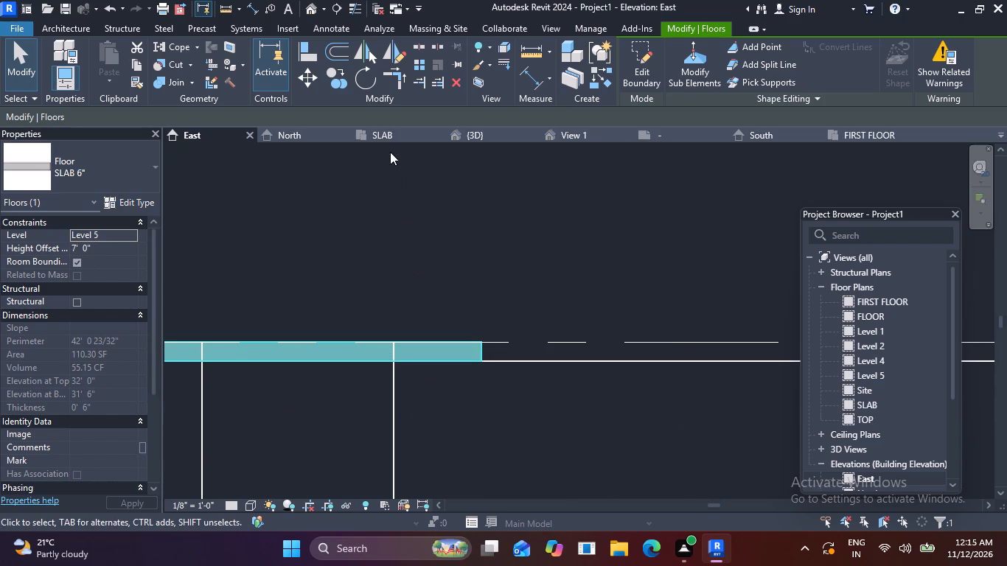
In the 3D view, examine how the raised corner slab meets its supporting walls and inspect the adjoining raised west wall.
{"action": "left_click", "coordinate": [453, 138]}
{"action": "scroll", "coordinate": [546, 251], "scroll_direction": "down", "scroll_amount": 2}
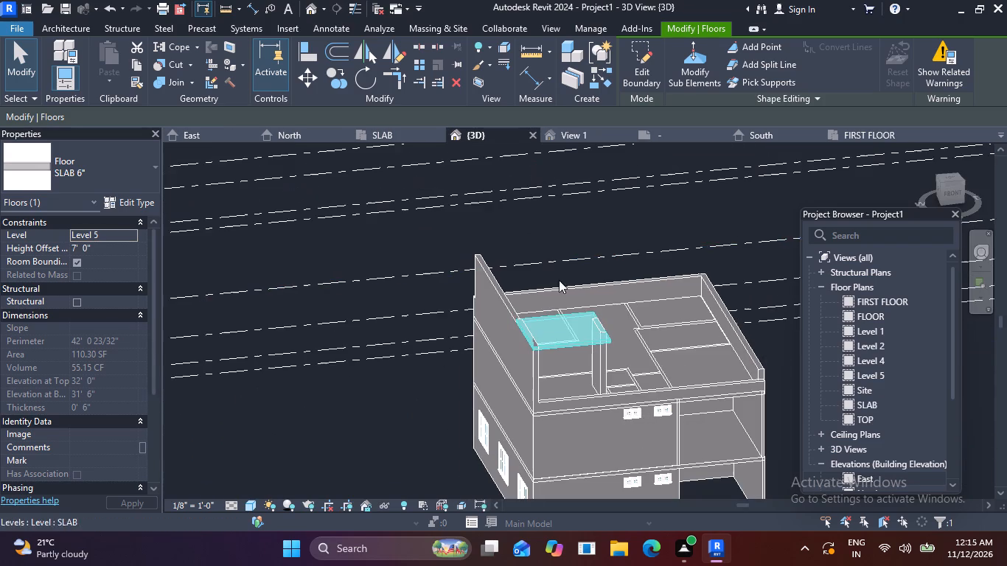
{"action": "middle_click_drag", "start_coordinate": [571, 331], "coordinate": [507, 317]}
{"action": "scroll", "coordinate": [477, 334], "scroll_direction": "up", "scroll_amount": 4}
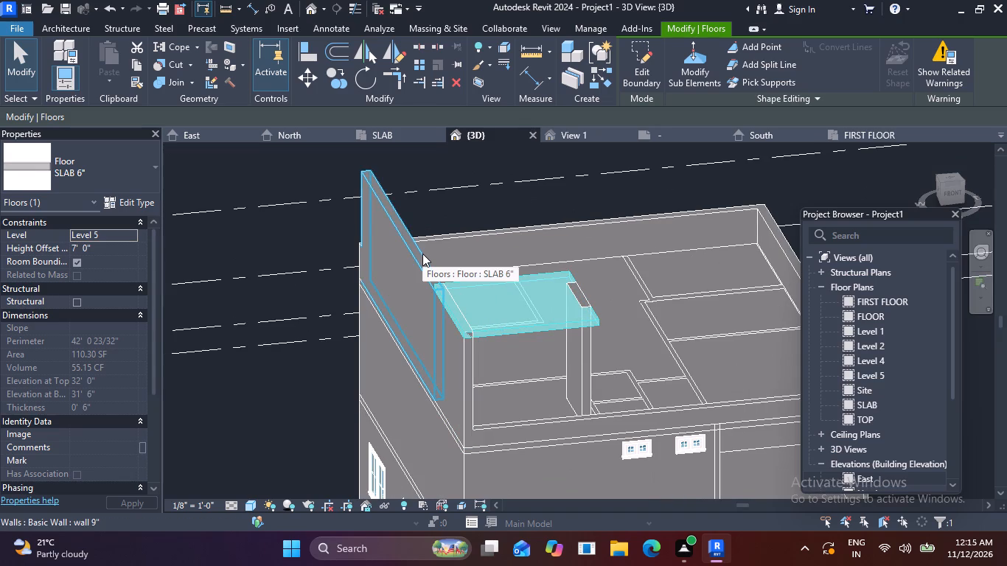
{"action": "middle_click_drag", "start_coordinate": [288, 343], "coordinate": [394, 361], "text": "shift"}
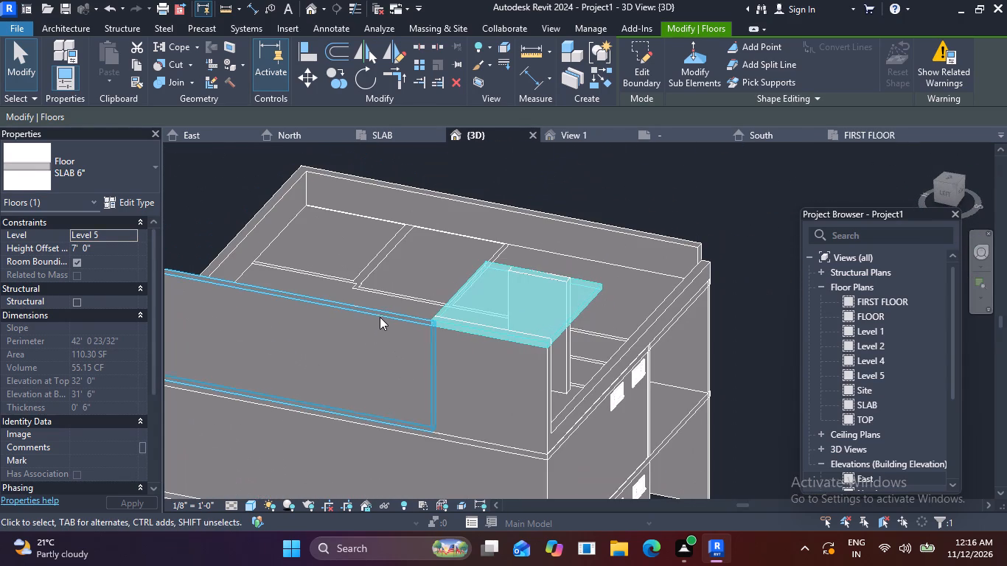
{"action": "left_click", "coordinate": [380, 315]}
{"action": "middle_click_drag", "start_coordinate": [476, 292], "coordinate": [689, 240]}
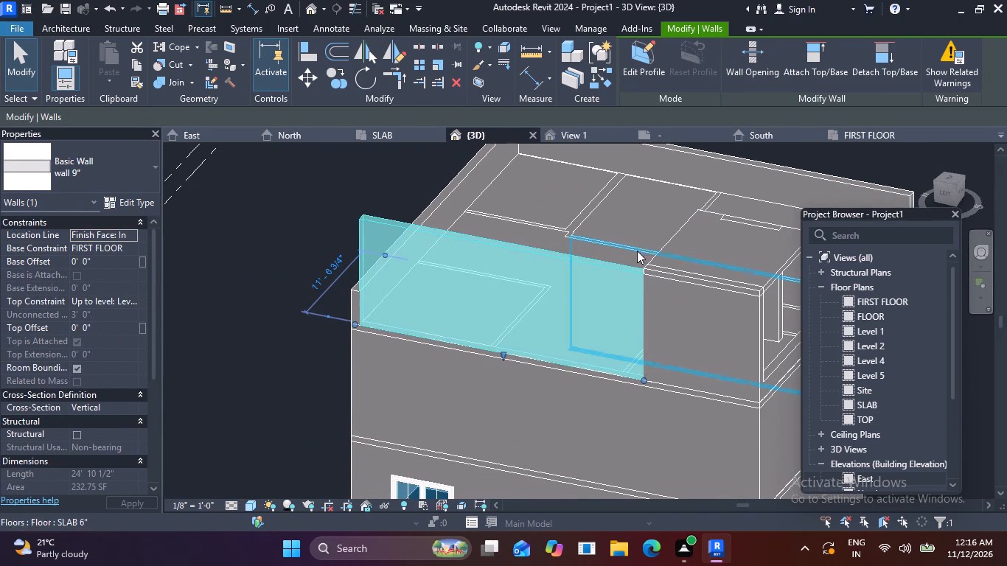
{"action": "scroll", "coordinate": [878, 433], "scroll_direction": "down", "scroll_amount": 3}
Examine the corner room and the raised west wall in the North, South and West elevations.
{"action": "double_click", "coordinate": [851, 365]}
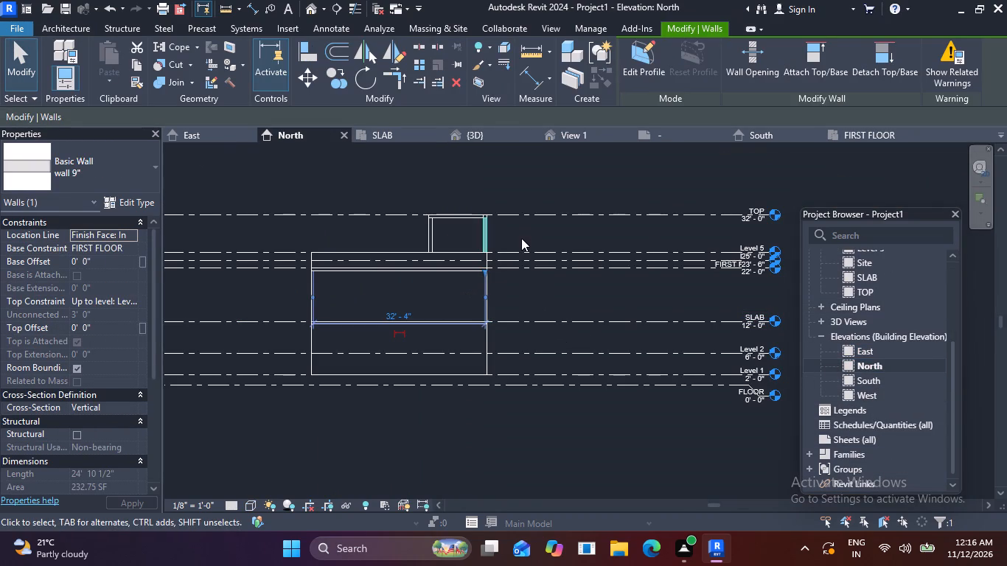
{"action": "double_click", "coordinate": [847, 379]}
{"action": "scroll", "coordinate": [604, 377], "scroll_direction": "down", "scroll_amount": 7}
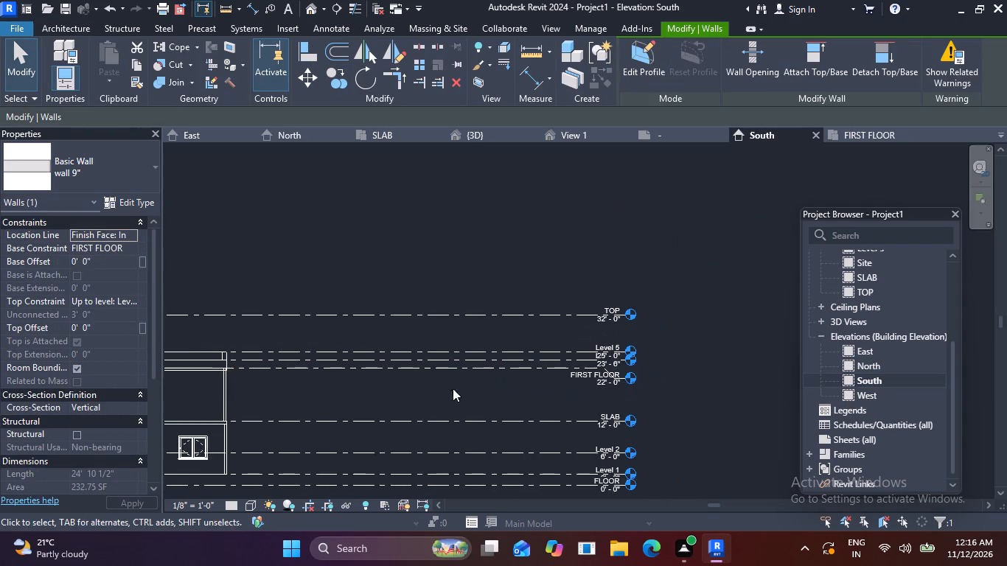
{"action": "middle_click_drag", "start_coordinate": [430, 393], "coordinate": [700, 371]}
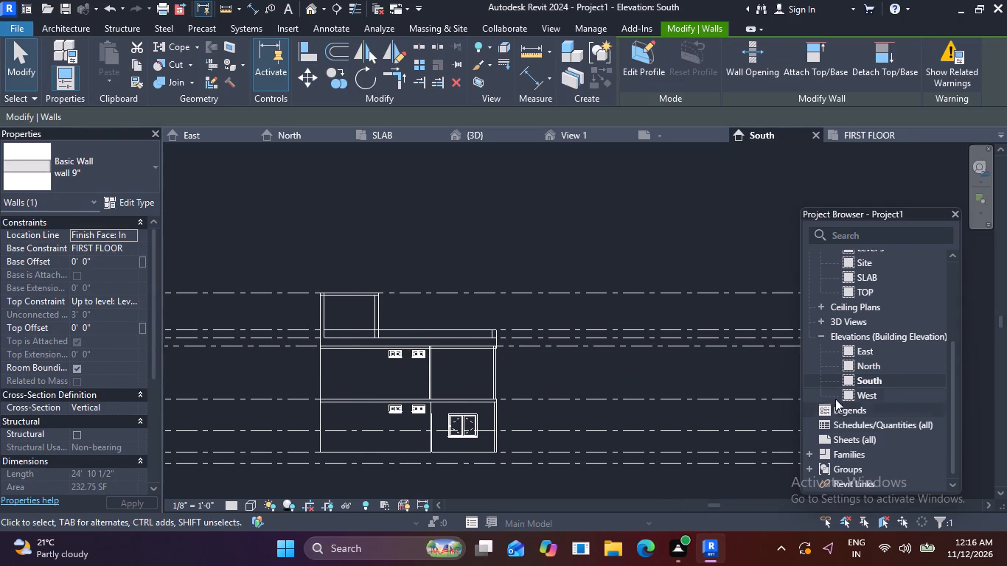
{"action": "double_click", "coordinate": [845, 393]}
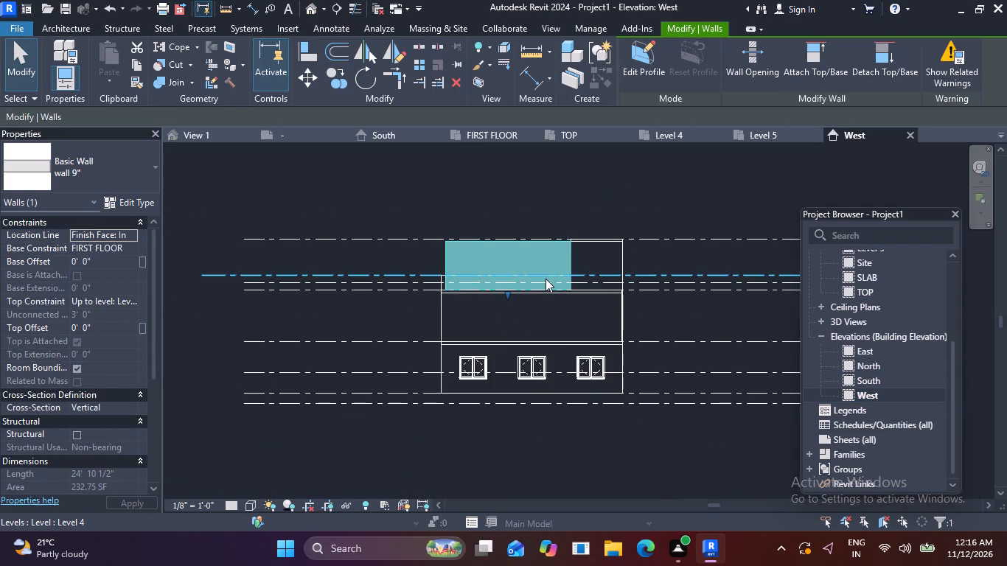
{"action": "left_click", "coordinate": [519, 254]}
{"action": "scroll", "coordinate": [521, 242], "scroll_direction": "up", "scroll_amount": 2}
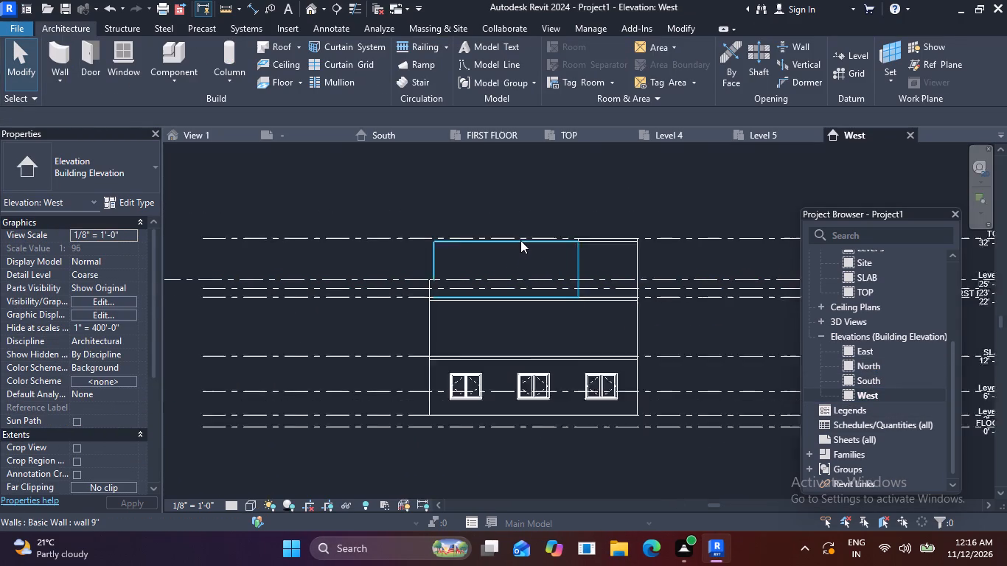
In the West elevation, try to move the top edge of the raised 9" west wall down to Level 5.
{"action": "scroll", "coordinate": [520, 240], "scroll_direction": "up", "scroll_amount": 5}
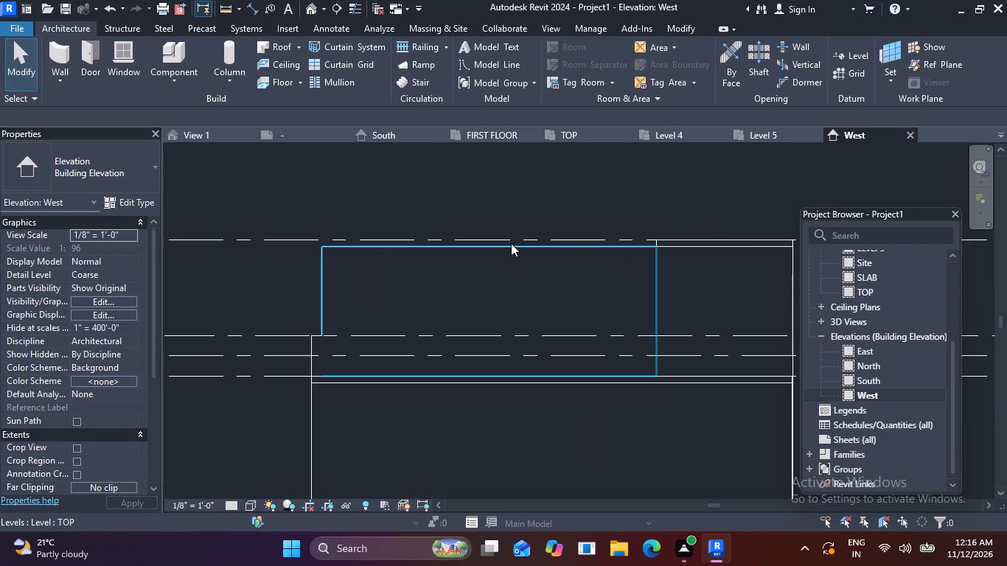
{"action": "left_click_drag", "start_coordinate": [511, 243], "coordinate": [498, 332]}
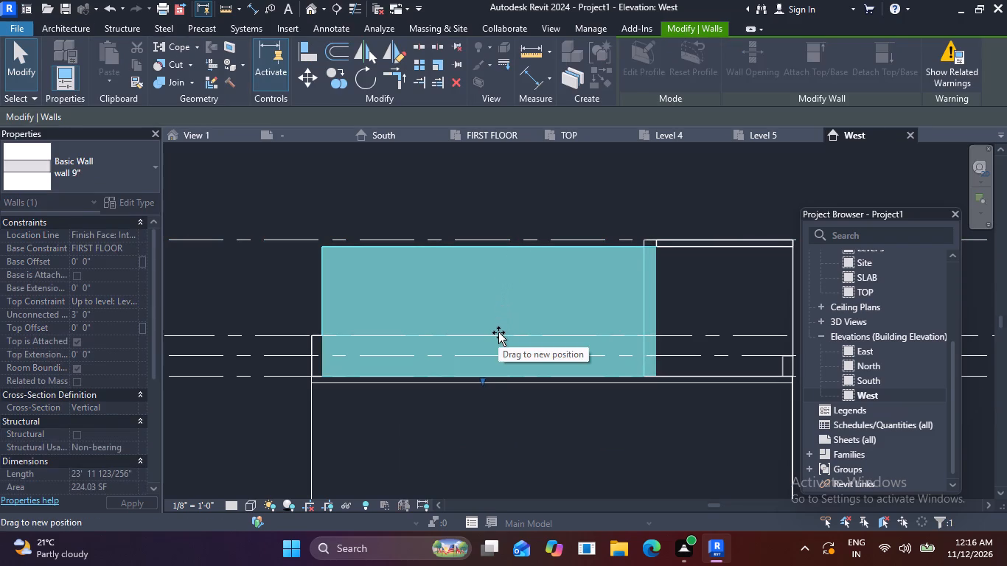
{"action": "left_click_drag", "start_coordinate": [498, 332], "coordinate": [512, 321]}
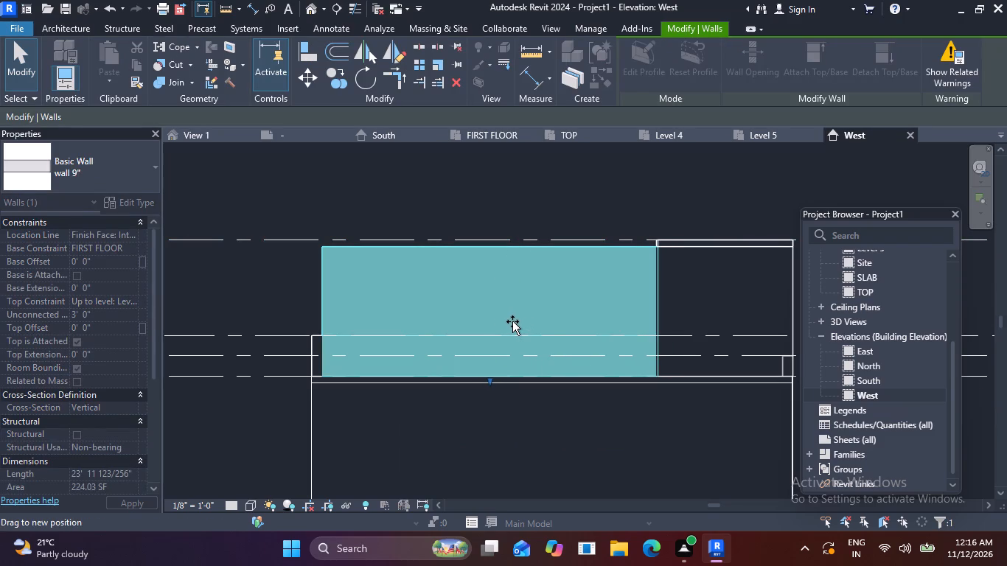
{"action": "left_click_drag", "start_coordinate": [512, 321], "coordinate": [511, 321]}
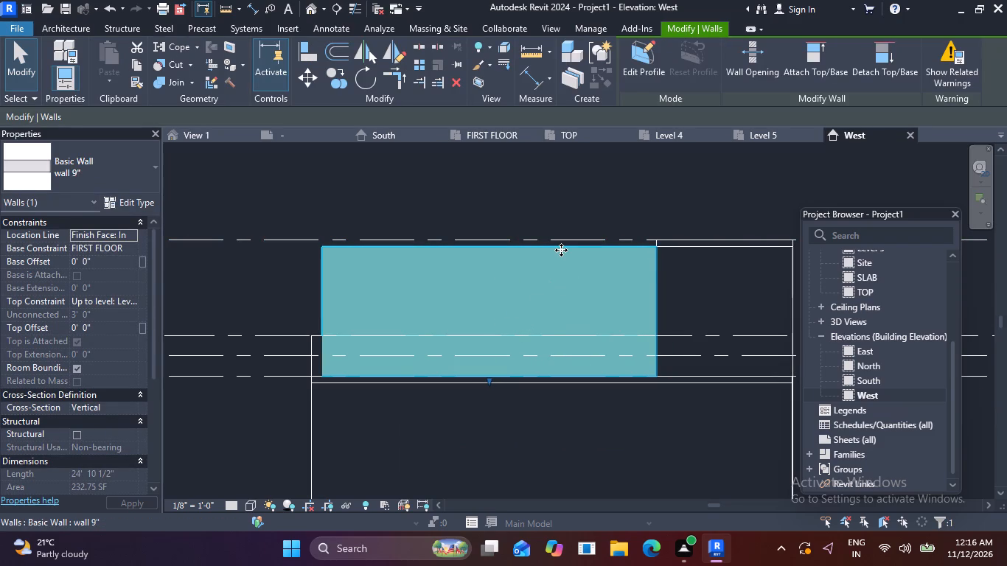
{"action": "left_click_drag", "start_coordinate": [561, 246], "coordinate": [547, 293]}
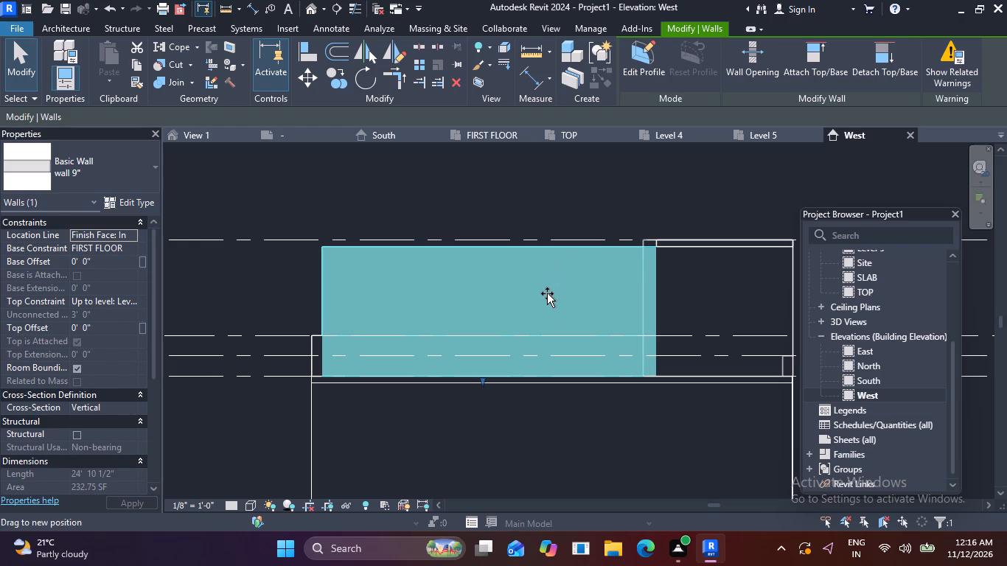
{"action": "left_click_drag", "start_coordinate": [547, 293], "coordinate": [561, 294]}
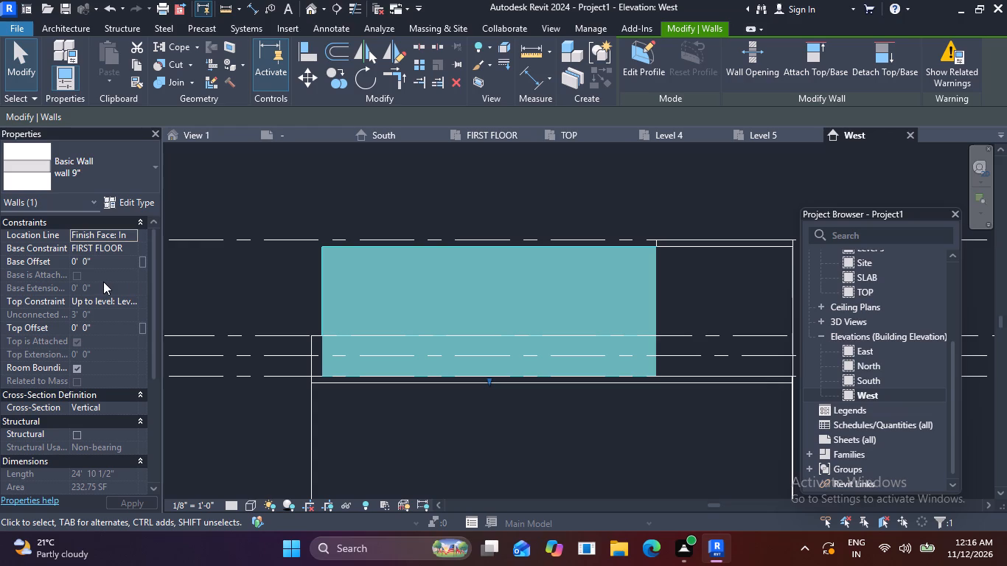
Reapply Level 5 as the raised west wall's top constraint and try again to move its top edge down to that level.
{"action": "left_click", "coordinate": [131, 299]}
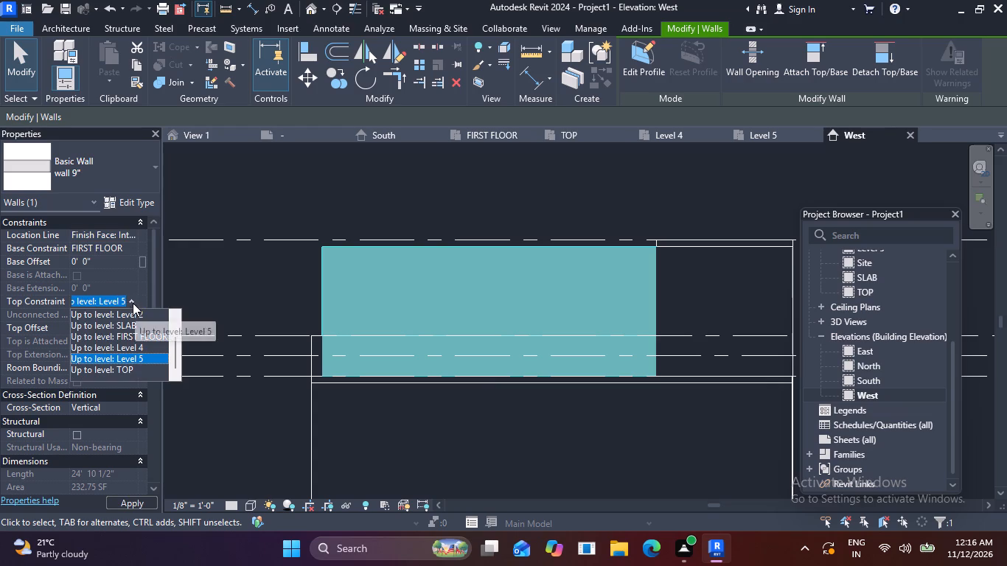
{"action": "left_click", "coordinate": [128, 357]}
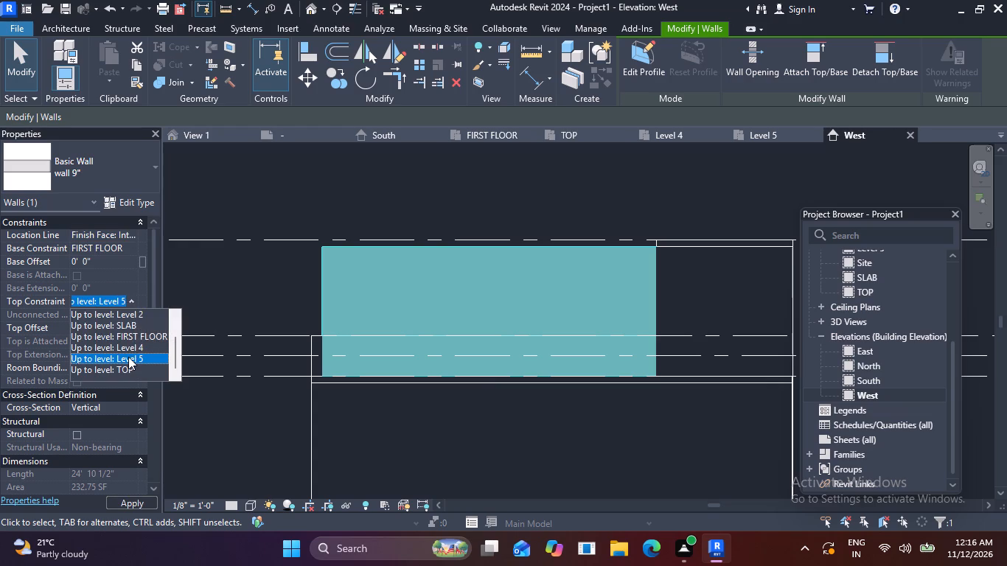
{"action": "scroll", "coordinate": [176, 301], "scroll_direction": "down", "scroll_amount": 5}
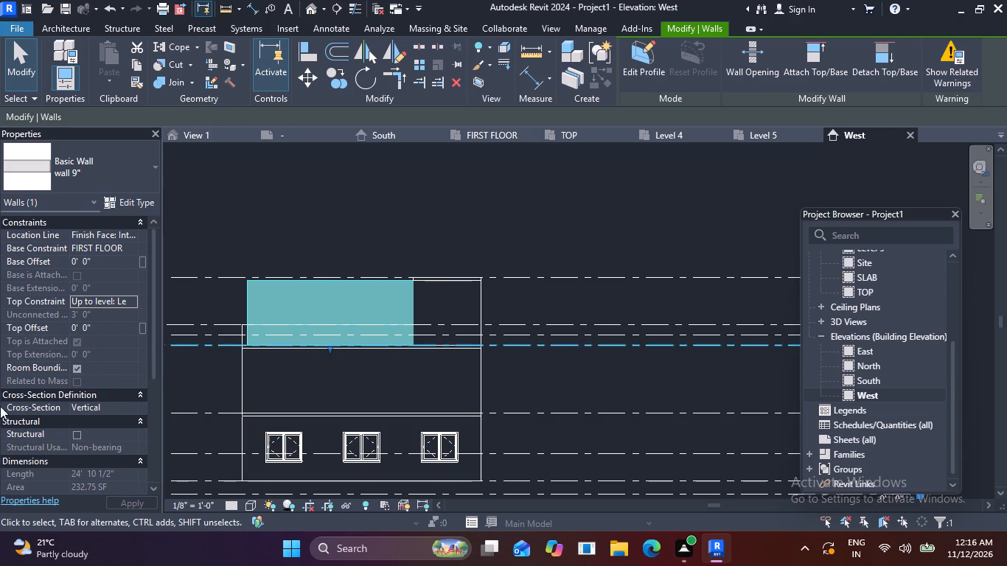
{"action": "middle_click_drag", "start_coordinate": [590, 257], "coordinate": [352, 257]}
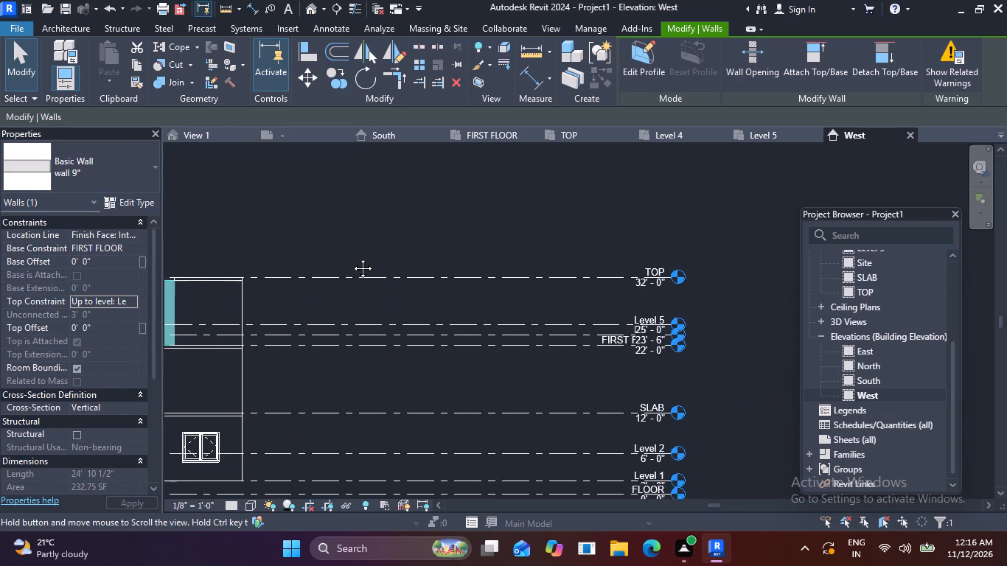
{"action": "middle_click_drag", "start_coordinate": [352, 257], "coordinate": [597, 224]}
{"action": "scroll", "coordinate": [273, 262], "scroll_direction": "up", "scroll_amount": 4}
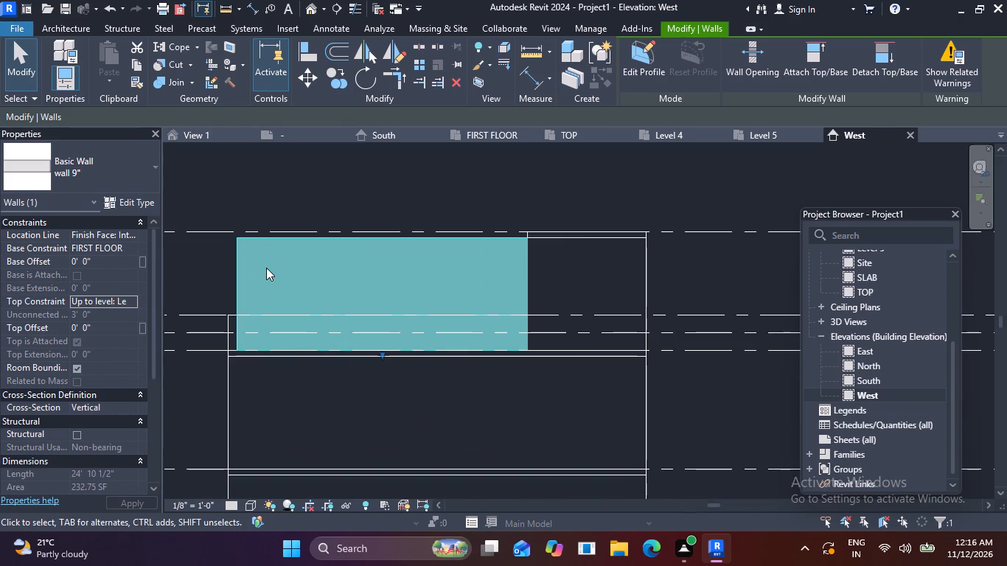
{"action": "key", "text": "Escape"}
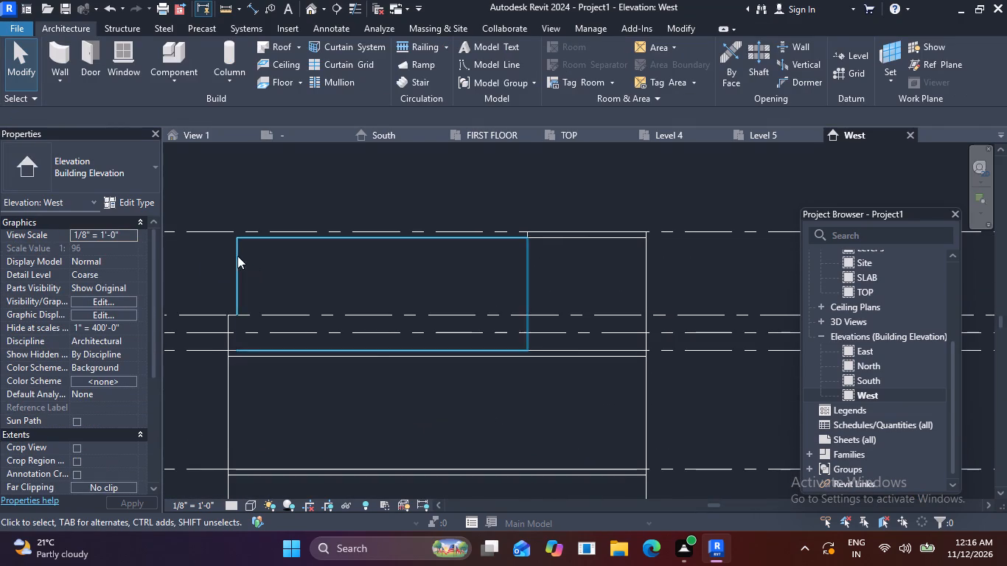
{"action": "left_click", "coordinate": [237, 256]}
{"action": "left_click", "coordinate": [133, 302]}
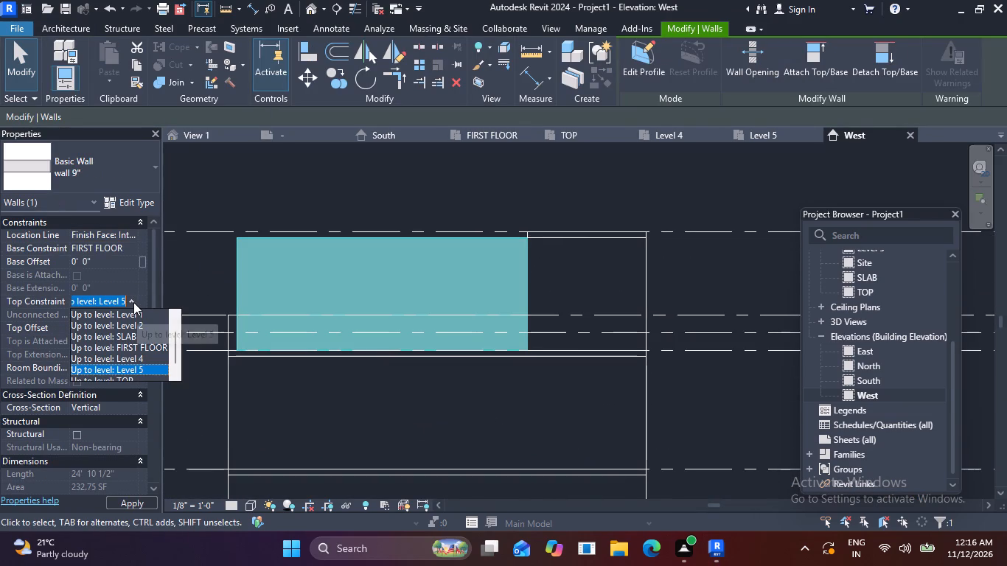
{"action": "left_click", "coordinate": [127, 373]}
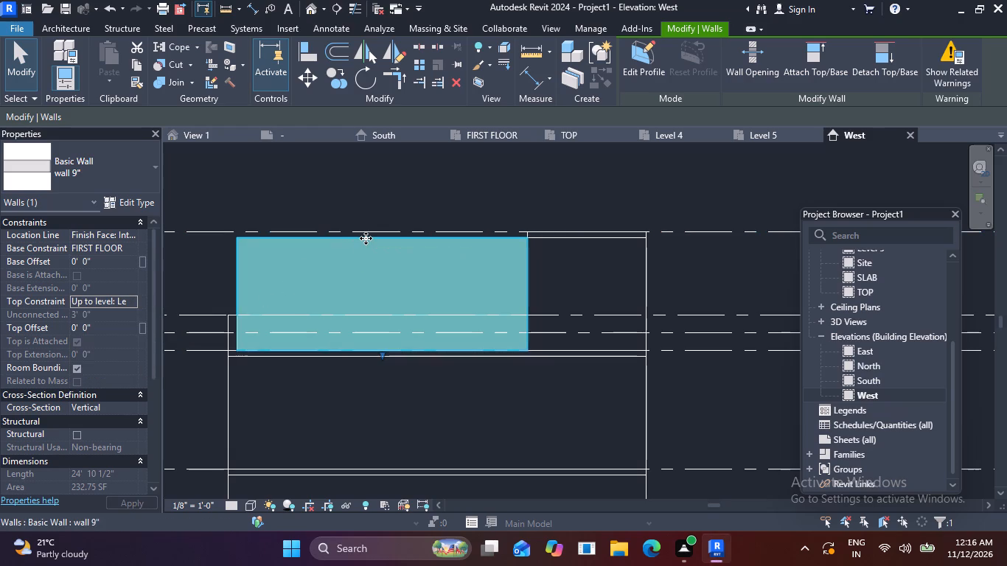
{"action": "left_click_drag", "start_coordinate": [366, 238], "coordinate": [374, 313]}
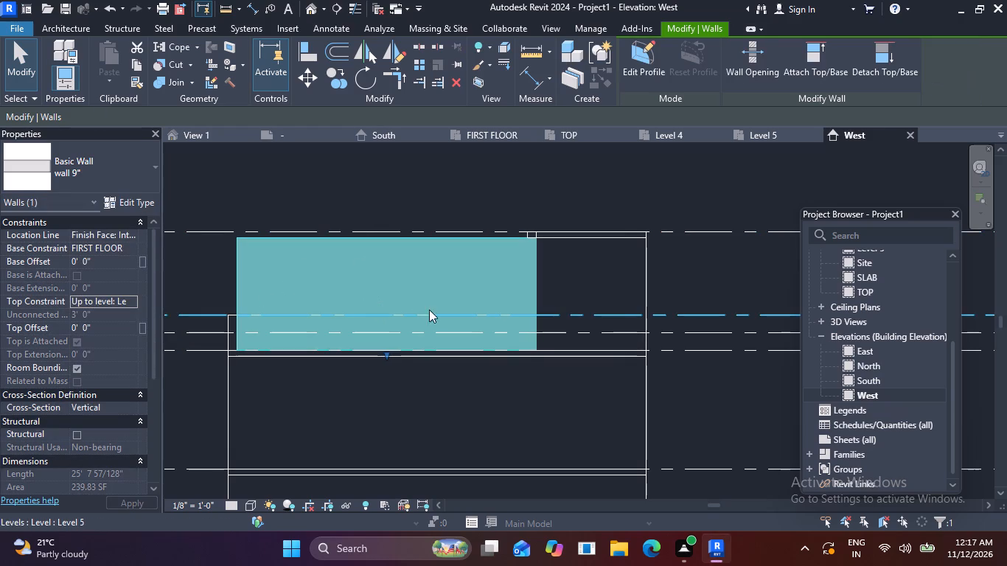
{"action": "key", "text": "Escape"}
From the 3D view, undo the wall edits, slab raise and wall attachments back to the slab sketch, and redo only the corner floor's creation.
{"action": "scroll", "coordinate": [479, 262], "scroll_direction": "down", "scroll_amount": 4}
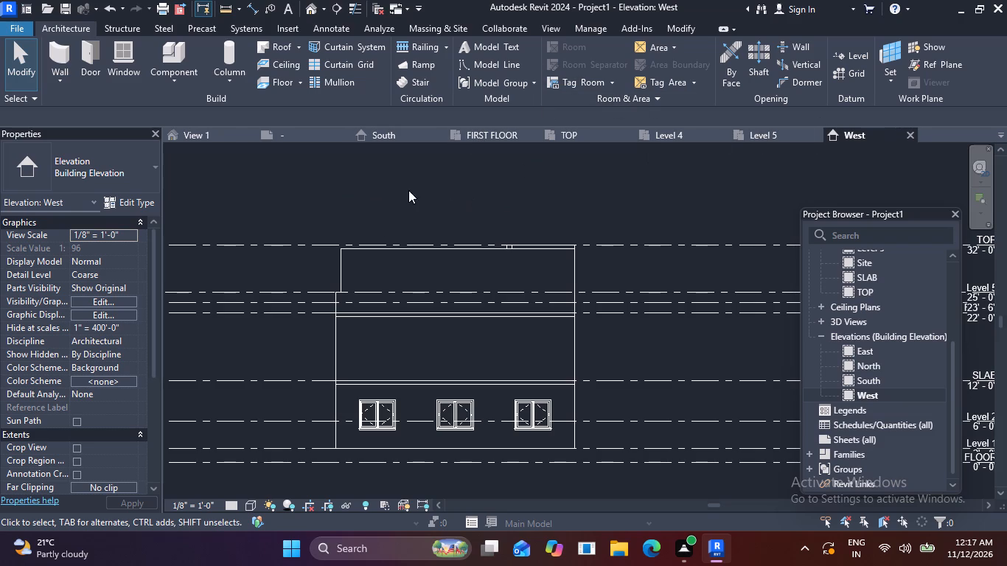
{"action": "left_click", "coordinate": [306, 4]}
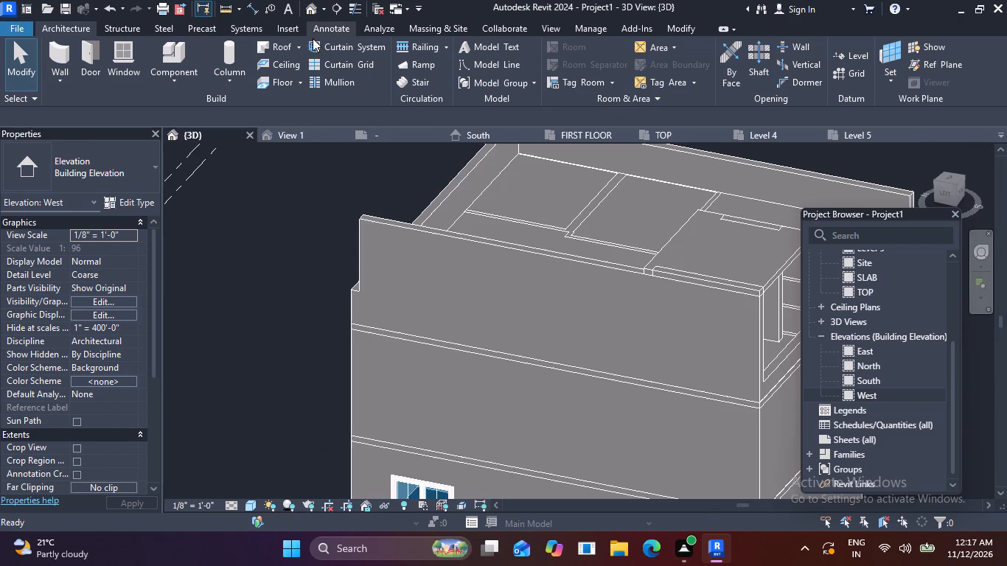
{"action": "scroll", "coordinate": [434, 165], "scroll_direction": "down", "scroll_amount": 3}
{"action": "middle_click_drag", "start_coordinate": [464, 194], "coordinate": [414, 186]}
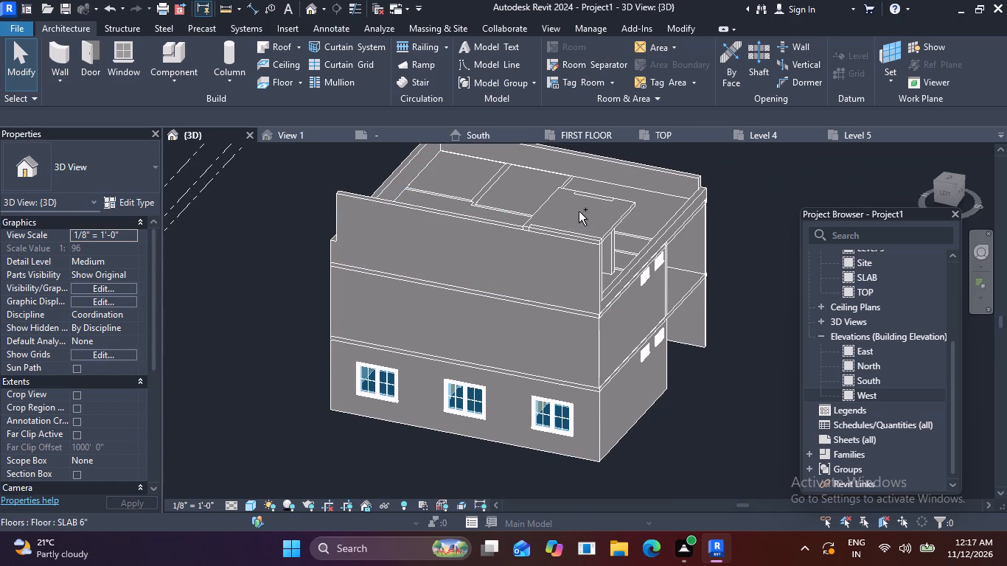
{"action": "key", "text": "ctrl+z"}
{"action": "key", "text": "ctrl+z"}
{"action": "key", "text": "ctrl+z"}
{"action": "key", "text": "ctrl+z"}
{"action": "key", "text": "ctrl+z"}
{"action": "key", "text": "ctrl+z"}
{"action": "key", "text": "ctrl+z"}
{"action": "key", "text": "ctrl+z"}
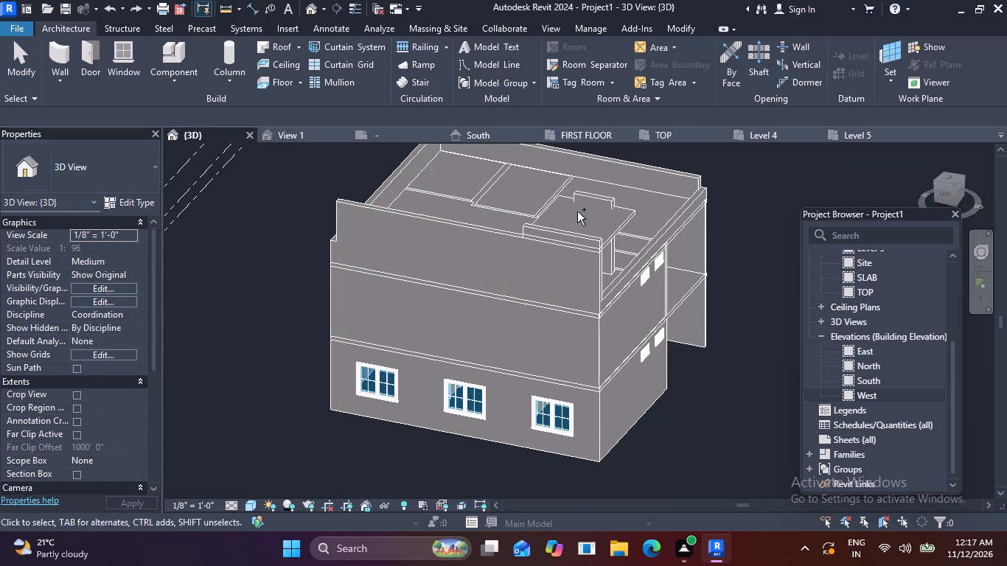
{"action": "key", "text": "ctrl+z"}
{"action": "key", "text": "ctrl+z"}
{"action": "key", "text": "ctrl+z"}
{"action": "key", "text": "ctrl+z"}
{"action": "key", "text": "ctrl+z"}
{"action": "key", "text": "ctrl+z"}
{"action": "key", "text": "ctrl+z"}
{"action": "key", "text": "ctrl+z"}
{"action": "key", "text": "ctrl+z"}
{"action": "key", "text": "ctrl+z"}
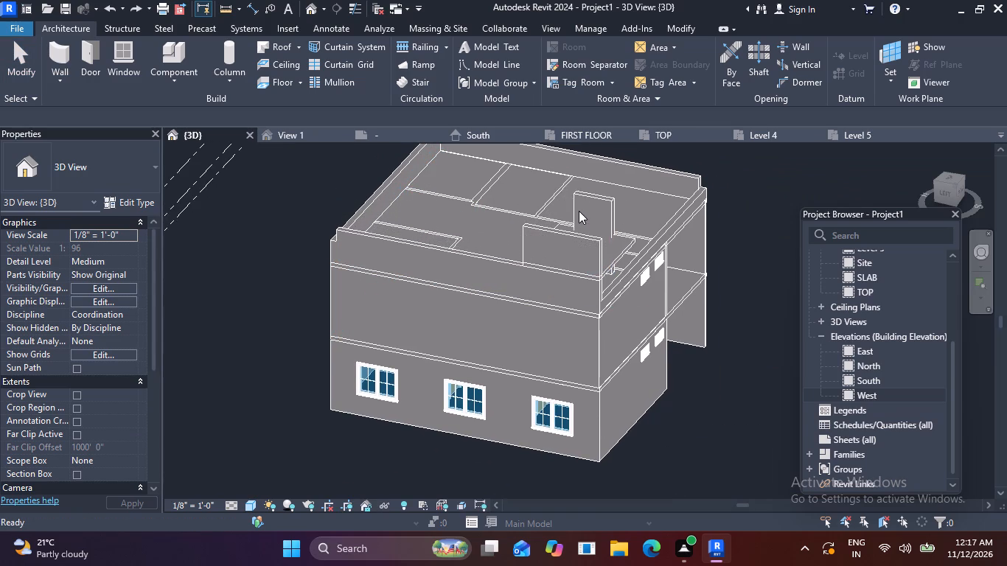
{"action": "key", "text": "ctrl+z"}
{"action": "key", "text": "ctrl+z"}
{"action": "key", "text": "ctrl+z"}
{"action": "key", "text": "ctrl+z"}
{"action": "key", "text": "ctrl+z"}
{"action": "key", "text": "ctrl+z"}
{"action": "key", "text": "ctrl+z"}
{"action": "key", "text": "ctrl+z"}
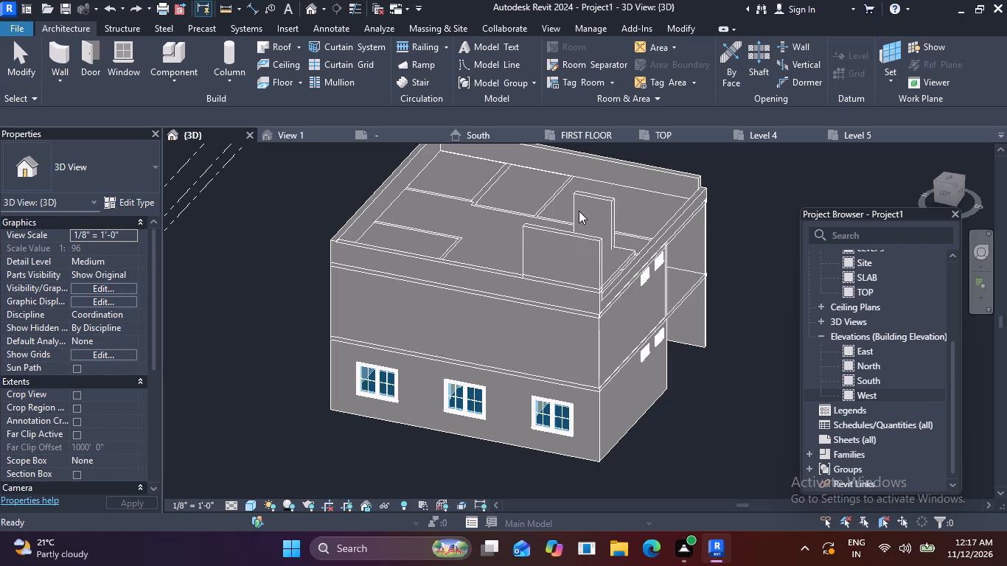
{"action": "key", "text": "ctrl+z"}
{"action": "key", "text": "ctrl+z"}
{"action": "key", "text": "ctrl+z"}
{"action": "key", "text": "ctrl+z"}
{"action": "key", "text": "ctrl+z"}
{"action": "key", "text": "ctrl+z"}
{"action": "key", "text": "ctrl+z"}
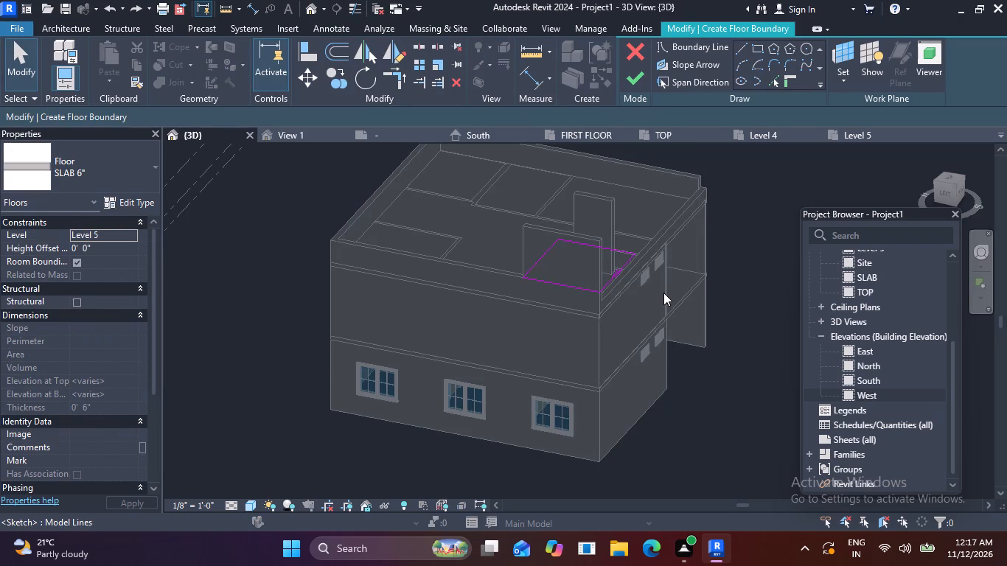
{"action": "left_click", "coordinate": [139, 14]}
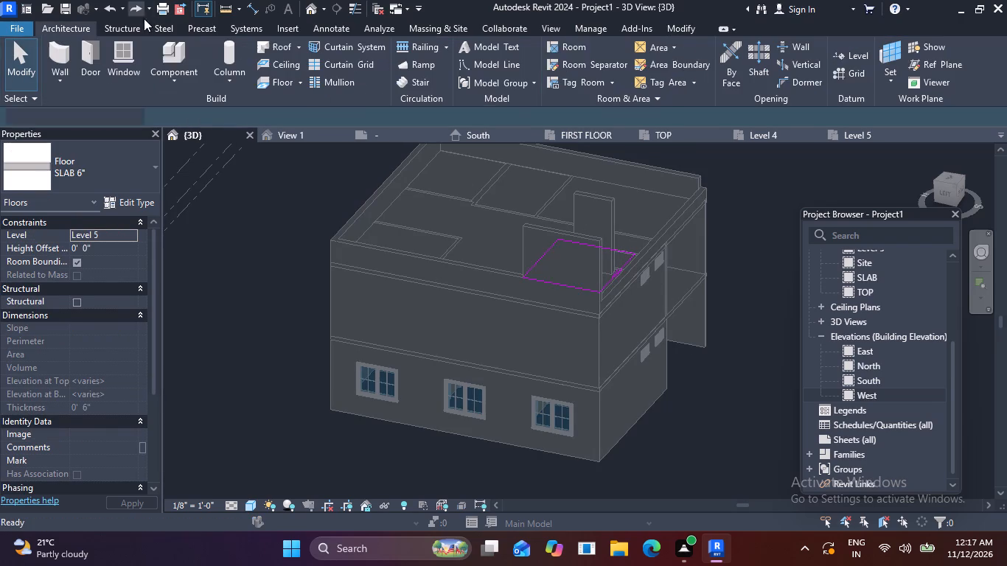
{"action": "scroll", "coordinate": [603, 212], "scroll_direction": "down", "scroll_amount": 2}
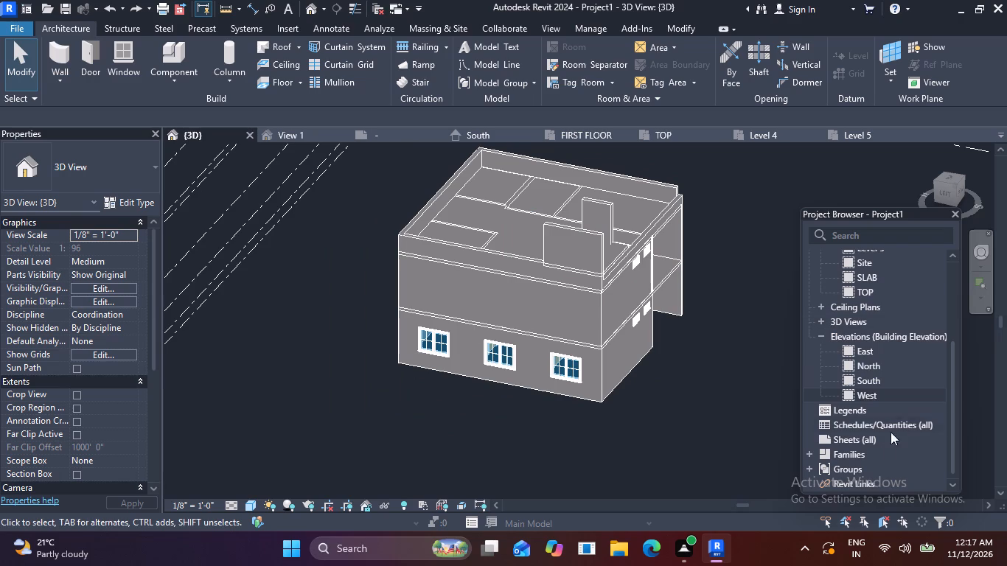
In the South elevation, raise the SLAB 6" corner floor to the TOP level, at a 7' 0" height offset from Level 5, and check it in 3D.
{"action": "left_click", "coordinate": [836, 360]}
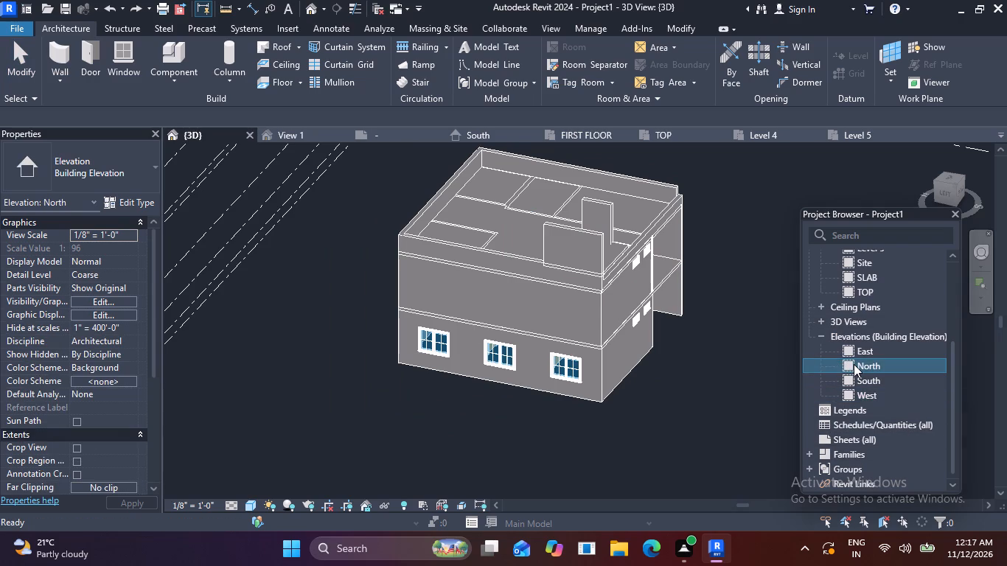
{"action": "double_click", "coordinate": [854, 364]}
{"action": "scroll", "coordinate": [428, 245], "scroll_direction": "up", "scroll_amount": 4}
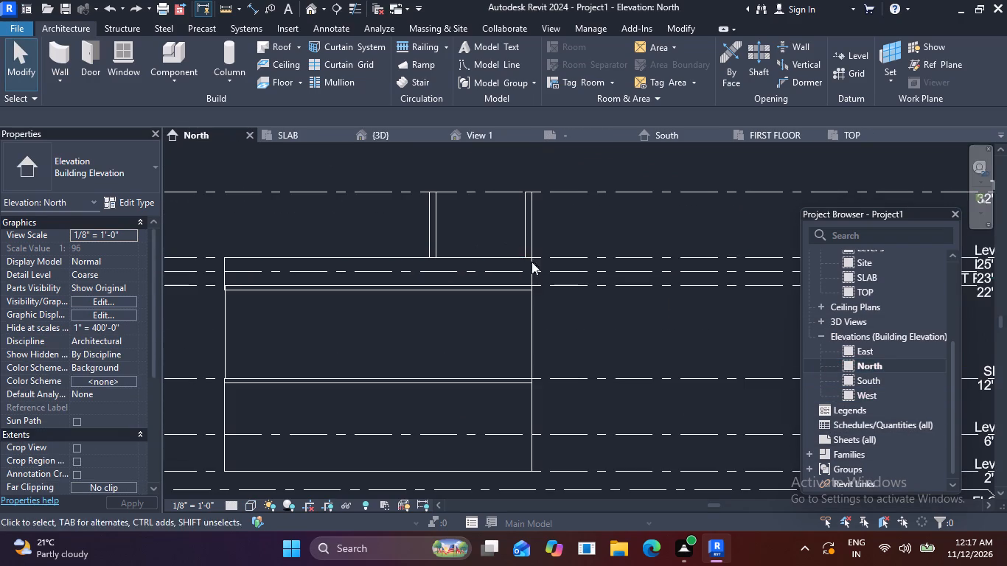
{"action": "double_click", "coordinate": [858, 375]}
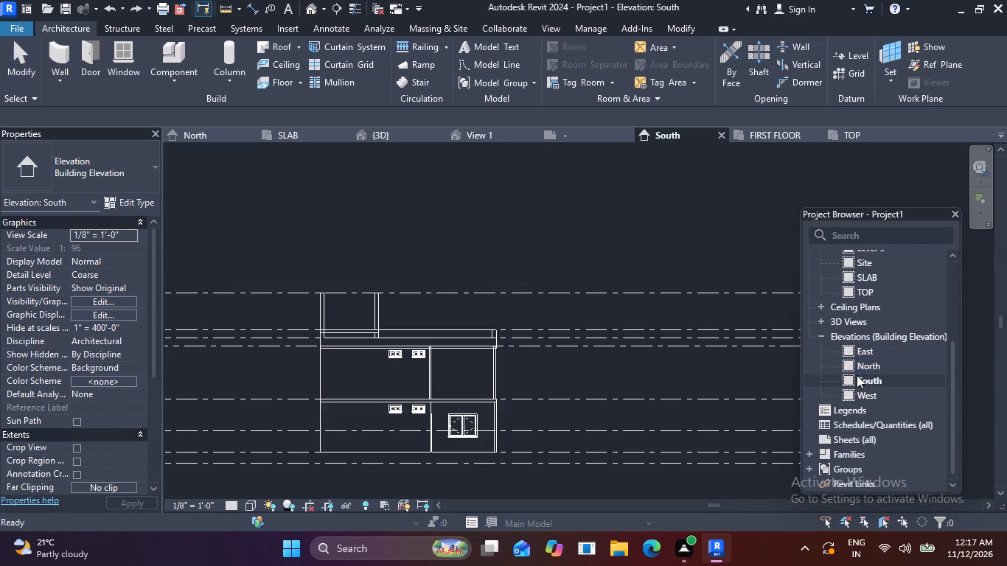
{"action": "scroll", "coordinate": [354, 336], "scroll_direction": "up", "scroll_amount": 10}
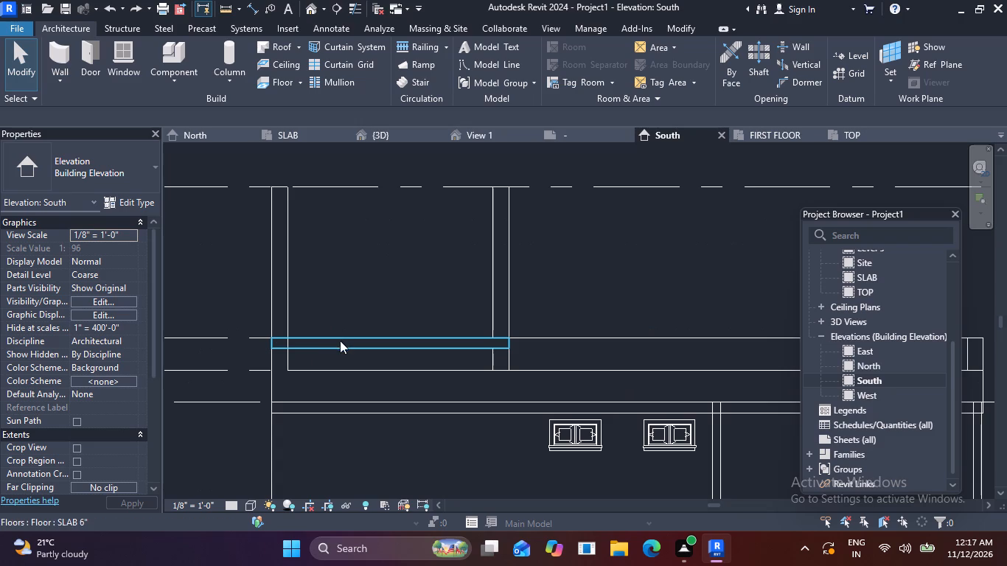
{"action": "left_click", "coordinate": [316, 343]}
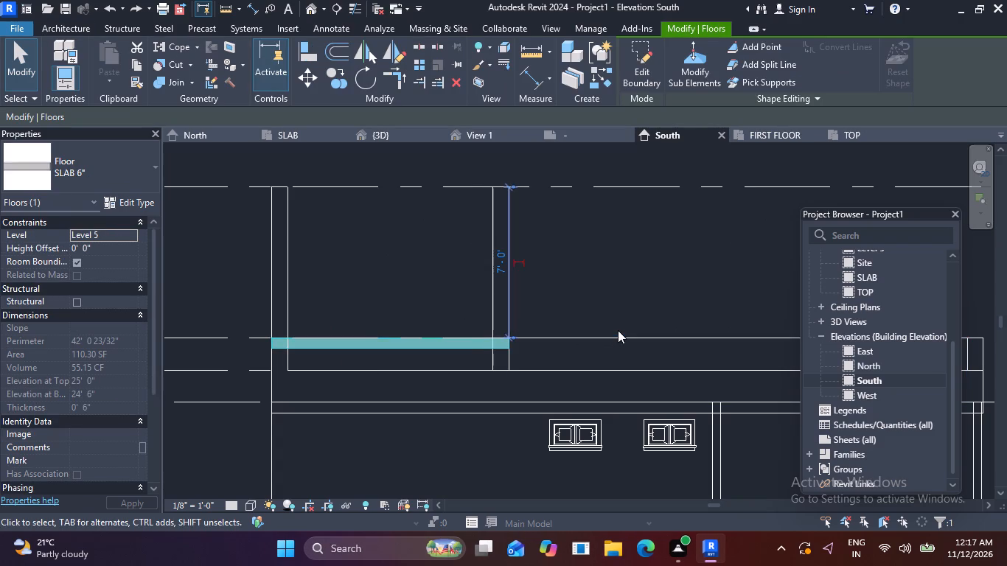
{"action": "key", "text": "ctrl+alt+Up"}
{"action": "key", "text": "ctrl+alt+Up"}
{"action": "key", "text": "ctrl+alt+Up"}
{"action": "key", "text": "ctrl+alt+Up"}
{"action": "key", "text": "ctrl+alt+Up"}
{"action": "key", "text": "ctrl+alt+Up"}
{"action": "key", "text": "ctrl+alt+Up"}
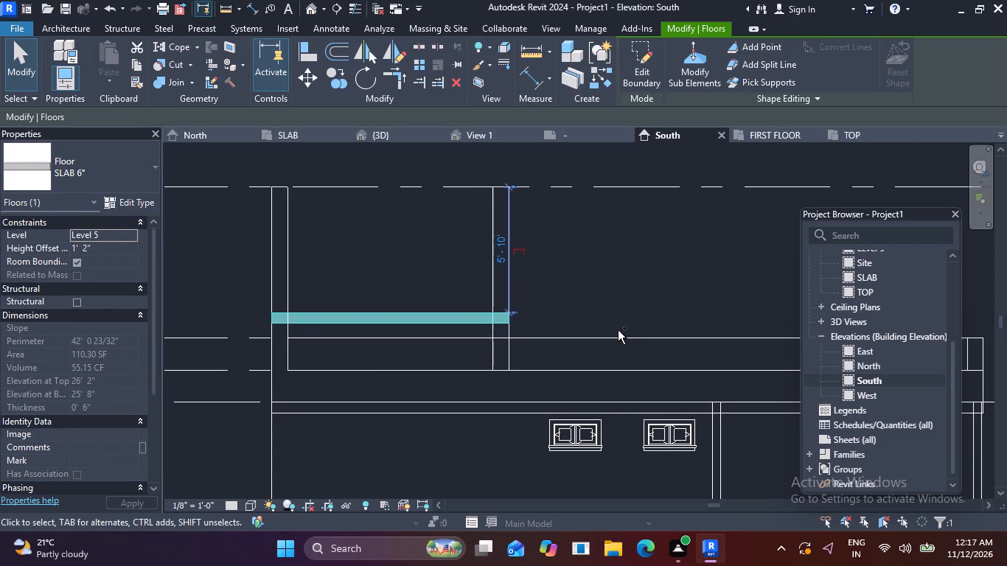
{"action": "key", "text": "ctrl+alt+Up"}
{"action": "key", "text": "ctrl+alt+Up"}
{"action": "key", "text": "ctrl+alt+Up"}
{"action": "key", "text": "ctrl+alt+Up"}
{"action": "key", "text": "ctrl+alt+Up"}
{"action": "key", "text": "ctrl+alt+Up"}
{"action": "key", "text": "ctrl+alt+Up"}
{"action": "key", "text": "ctrl+alt+Up"}
{"action": "key", "text": "ctrl+alt+Up"}
{"action": "key", "text": "ctrl+alt+Up"}
{"action": "key", "text": "ctrl+alt+Up"}
{"action": "key", "text": "ctrl+alt+Up"}
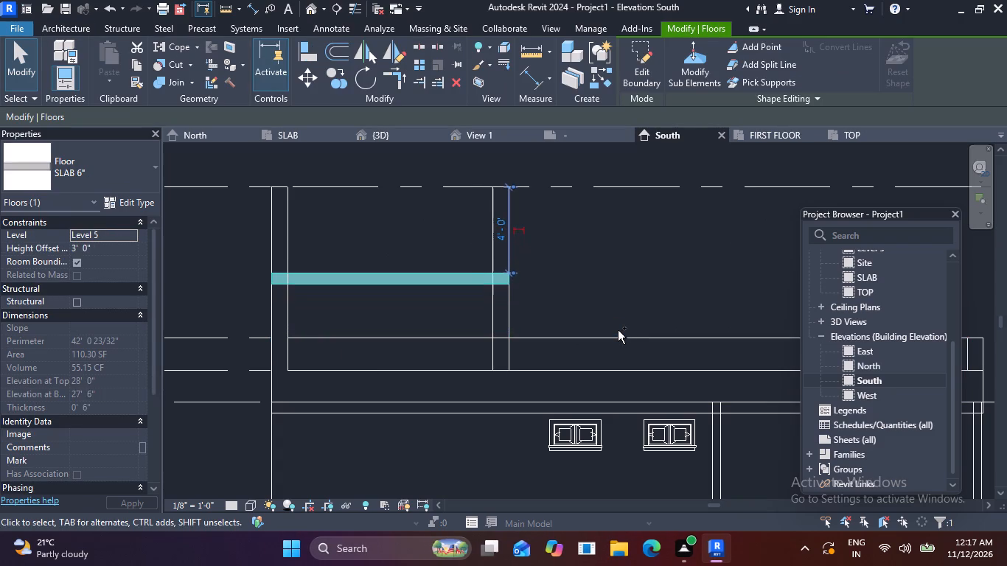
{"action": "key", "text": "ctrl+alt+Up"}
{"action": "key", "text": "ctrl+alt+Up"}
{"action": "key", "text": "ctrl+alt+Up"}
{"action": "key", "text": "ctrl+alt+Up"}
{"action": "key", "text": "ctrl+alt+Up"}
{"action": "key", "text": "ctrl+alt+Up"}
{"action": "key", "text": "ctrl+alt+Up"}
{"action": "key", "text": "ctrl+alt+Up"}
{"action": "key", "text": "ctrl+alt+Up"}
{"action": "key", "text": "ctrl+alt+Up"}
{"action": "key", "text": "ctrl+alt+Up"}
{"action": "key", "text": "ctrl+alt+Up"}
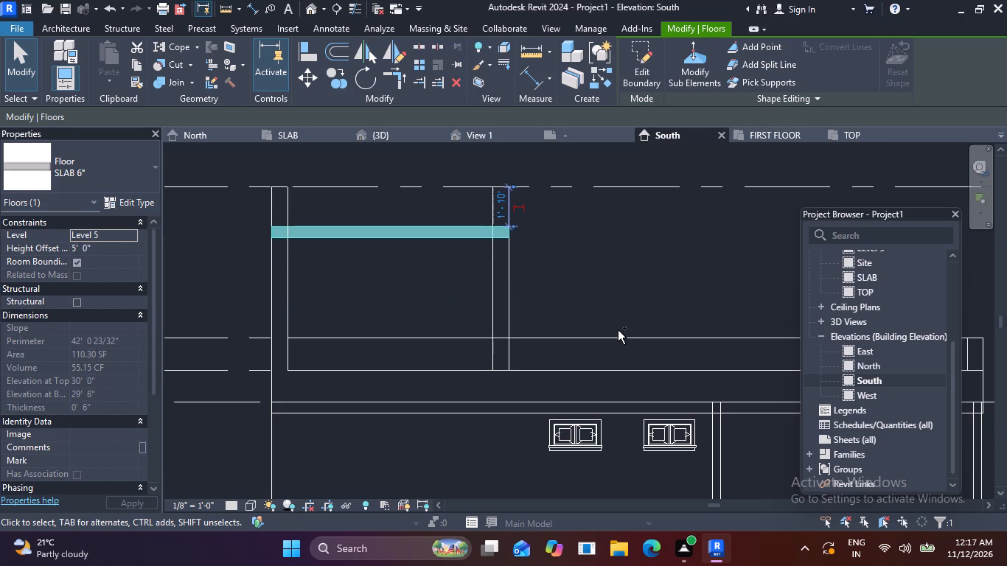
{"action": "key", "text": "ctrl+alt+Up"}
{"action": "key", "text": "ctrl+alt+Up"}
{"action": "key", "text": "ctrl+alt+Up"}
{"action": "key", "text": "ctrl+alt+Up"}
{"action": "key", "text": "ctrl+alt+Up"}
{"action": "key", "text": "ctrl+alt+Up"}
{"action": "key", "text": "ctrl+alt+Up"}
{"action": "key", "text": "ctrl+alt+Up"}
{"action": "key", "text": "ctrl+alt+Up"}
{"action": "key", "text": "ctrl+alt+Up"}
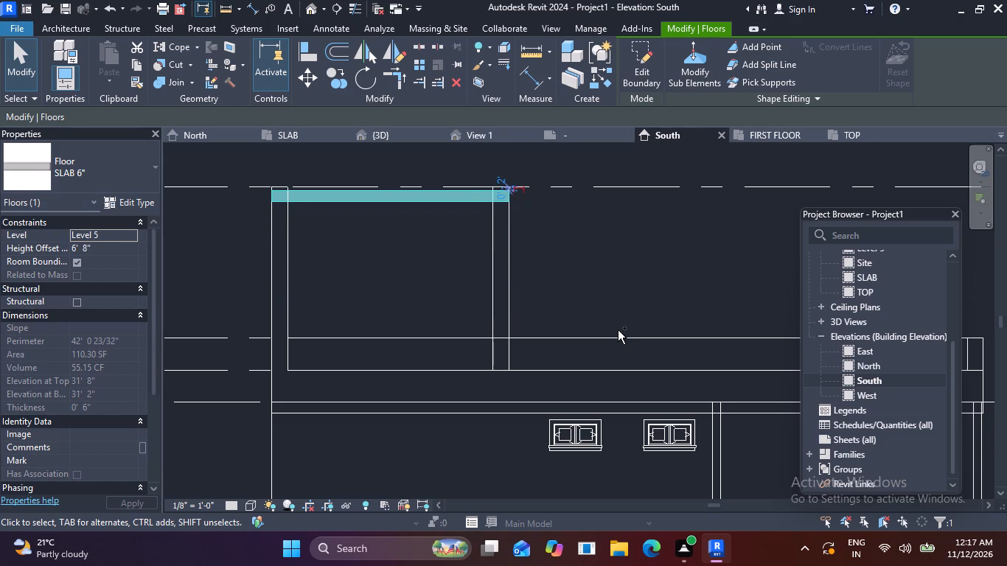
{"action": "key", "text": "ctrl+alt+Up"}
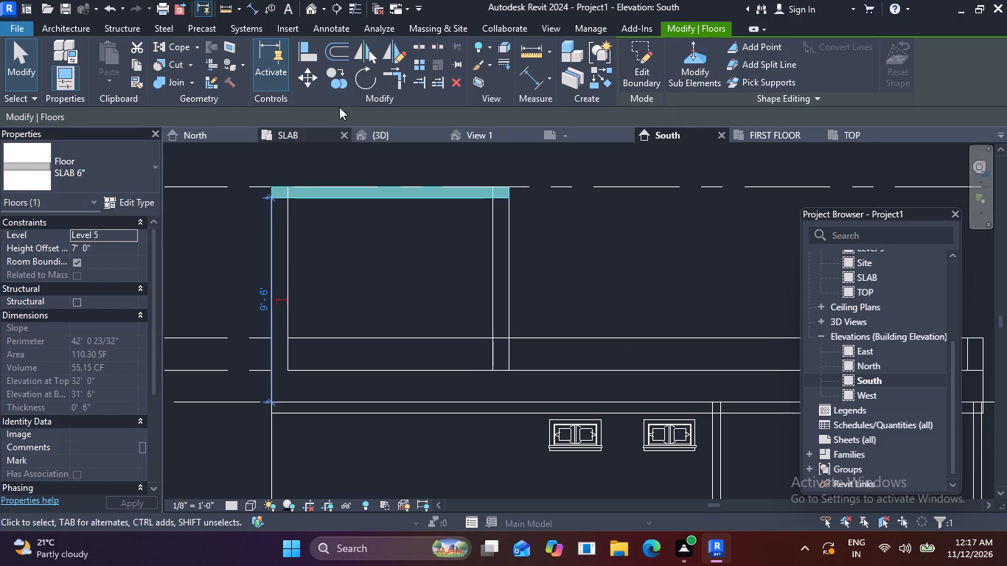
{"action": "left_click", "coordinate": [380, 136]}
{"action": "scroll", "coordinate": [472, 256], "scroll_direction": "down", "scroll_amount": 2}
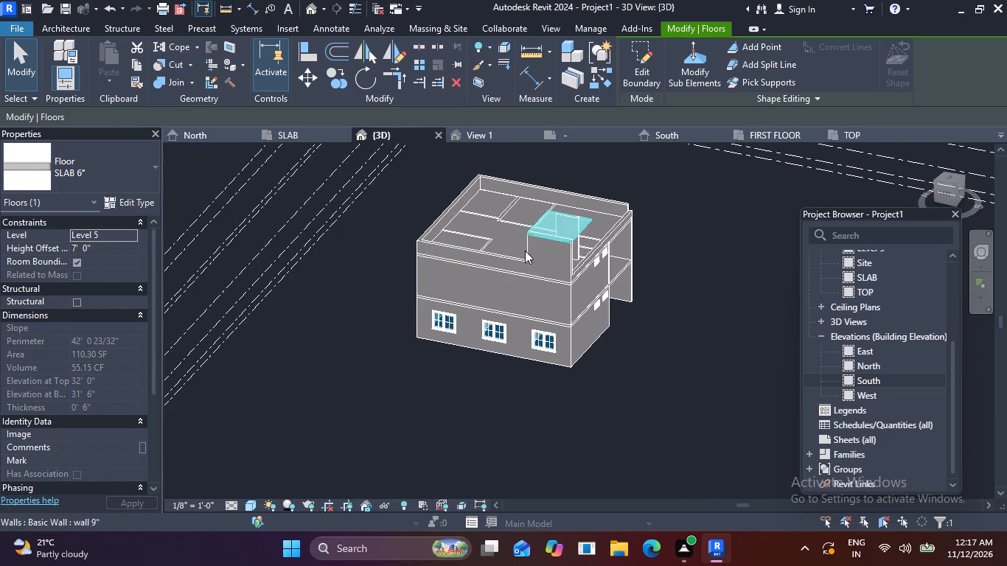
Examine the raised corner roof room and its slab from all sides of the building in 3D.
{"action": "key", "text": "Escape"}
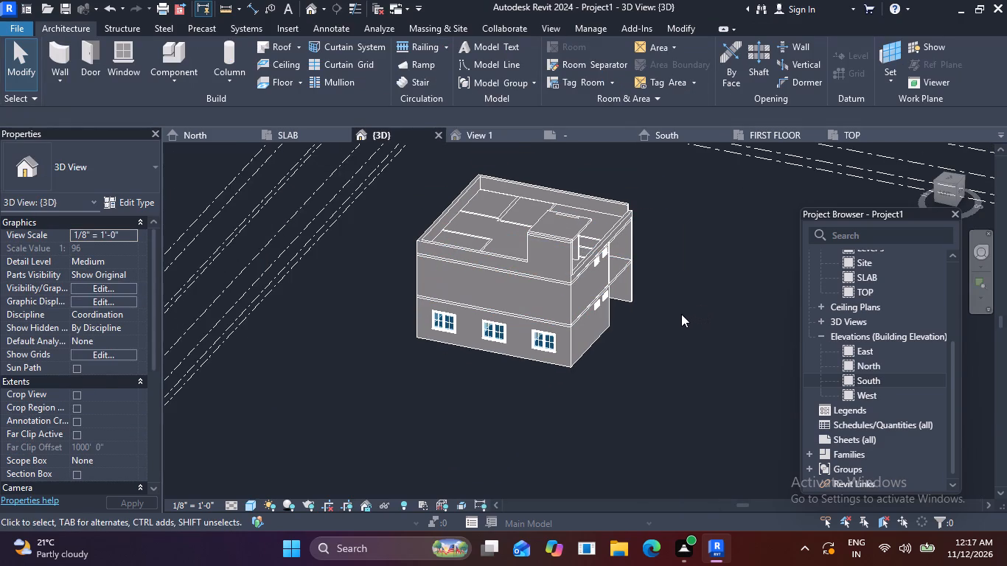
{"action": "middle_click_drag", "start_coordinate": [681, 314], "coordinate": [509, 324], "text": "shift"}
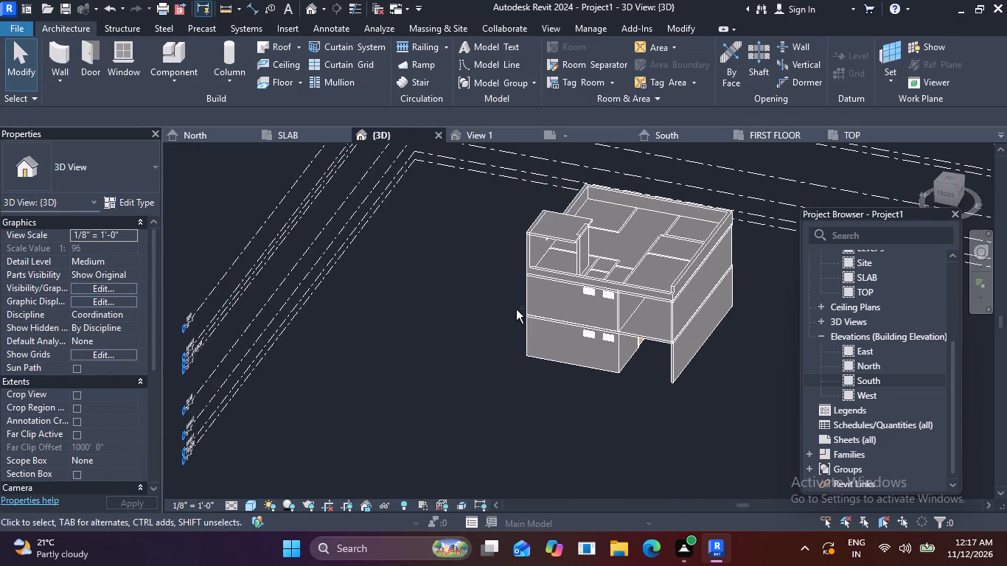
{"action": "middle_click_drag", "start_coordinate": [557, 284], "coordinate": [619, 173], "text": "shift"}
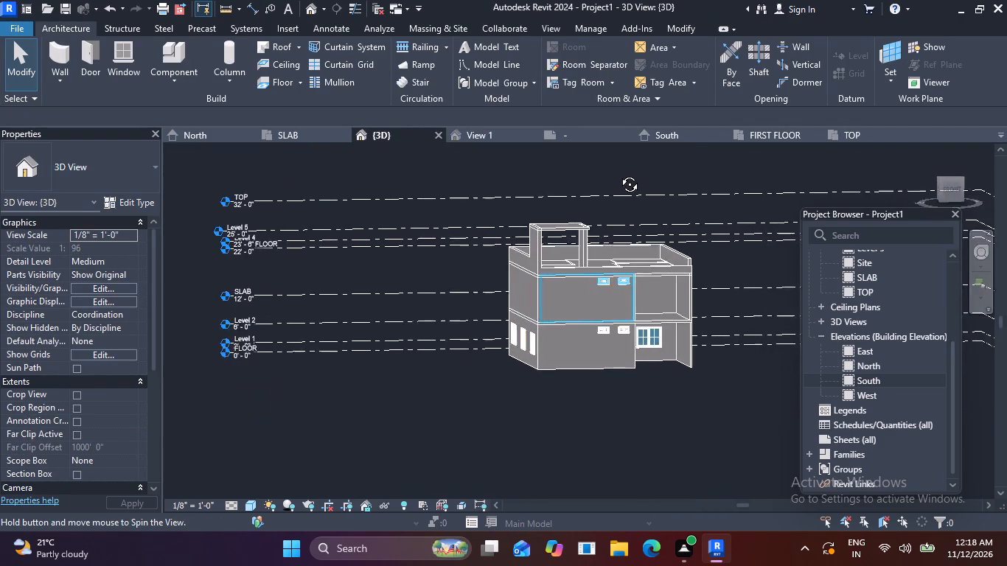
{"action": "middle_click_drag", "start_coordinate": [619, 173], "coordinate": [627, 179], "text": "shift"}
{"action": "scroll", "coordinate": [633, 297], "scroll_direction": "up", "scroll_amount": 4}
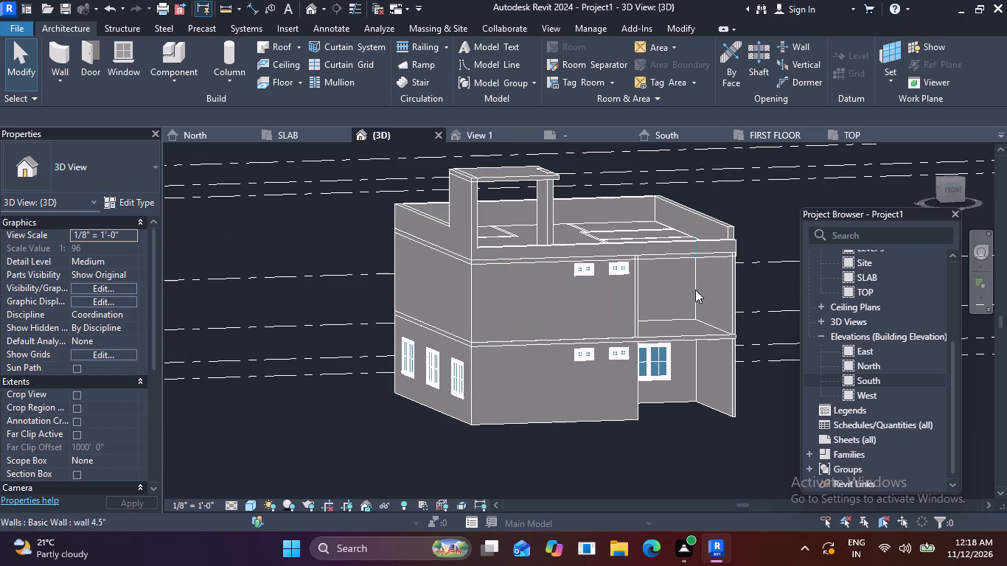
{"action": "middle_click_drag", "start_coordinate": [684, 295], "coordinate": [747, 299], "text": "shift"}
{"action": "middle_click_drag", "start_coordinate": [638, 266], "coordinate": [641, 276], "text": "shift"}
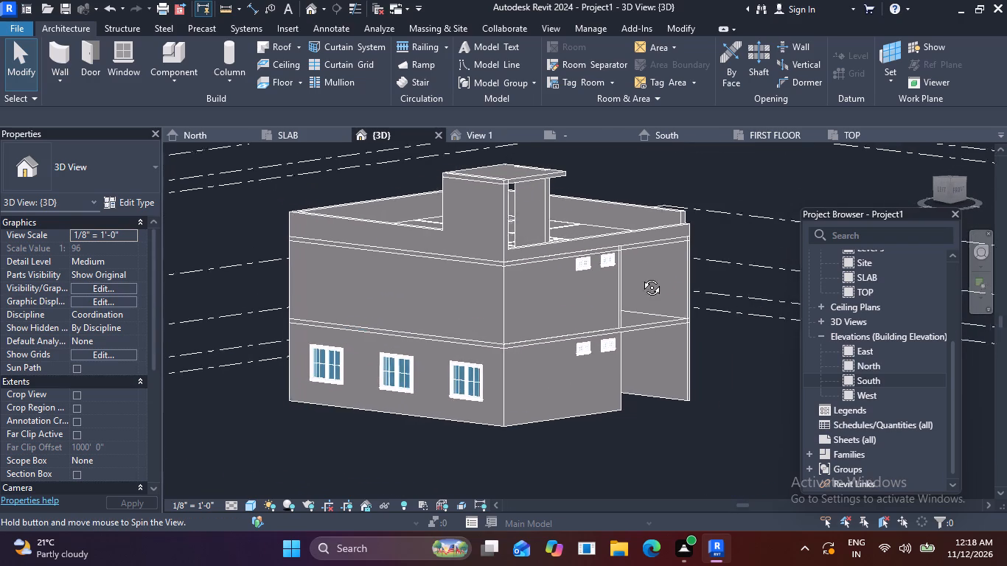
{"action": "middle_click_drag", "start_coordinate": [641, 276], "coordinate": [202, 284], "text": "shift"}
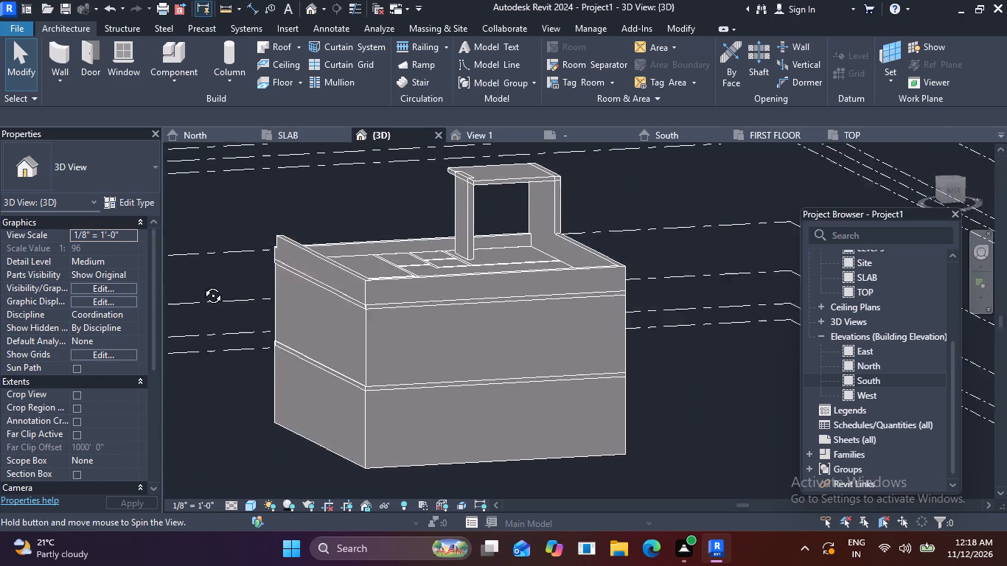
{"action": "middle_click_drag", "start_coordinate": [202, 284], "coordinate": [122, 301], "text": "shift"}
{"action": "middle_click_drag", "start_coordinate": [480, 273], "coordinate": [241, 253], "text": "shift"}
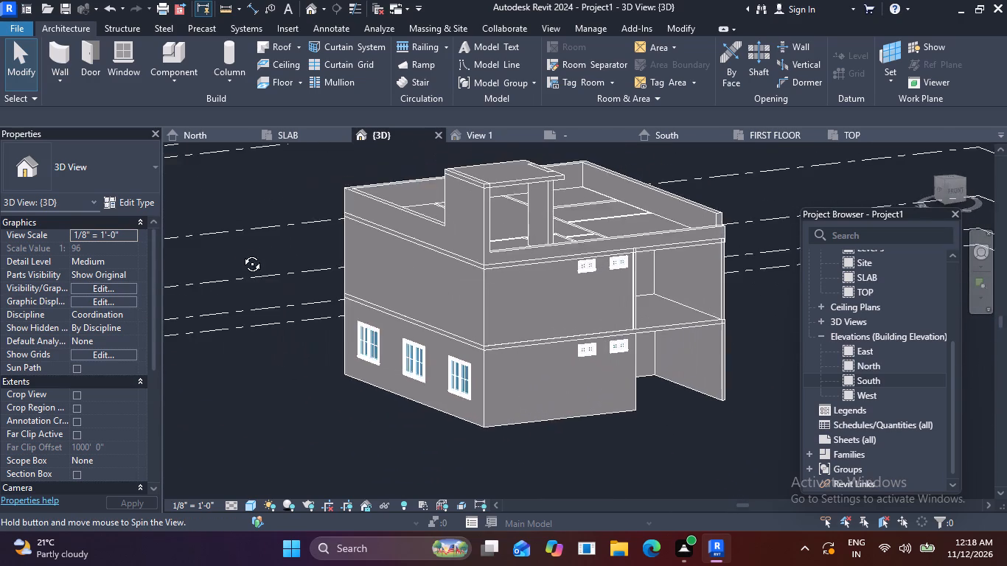
{"action": "middle_click_drag", "start_coordinate": [241, 253], "coordinate": [224, 247], "text": "shift"}
{"action": "scroll", "coordinate": [599, 302], "scroll_direction": "up", "scroll_amount": 1}
{"action": "middle_click_drag", "start_coordinate": [599, 297], "coordinate": [580, 303], "text": "shift"}
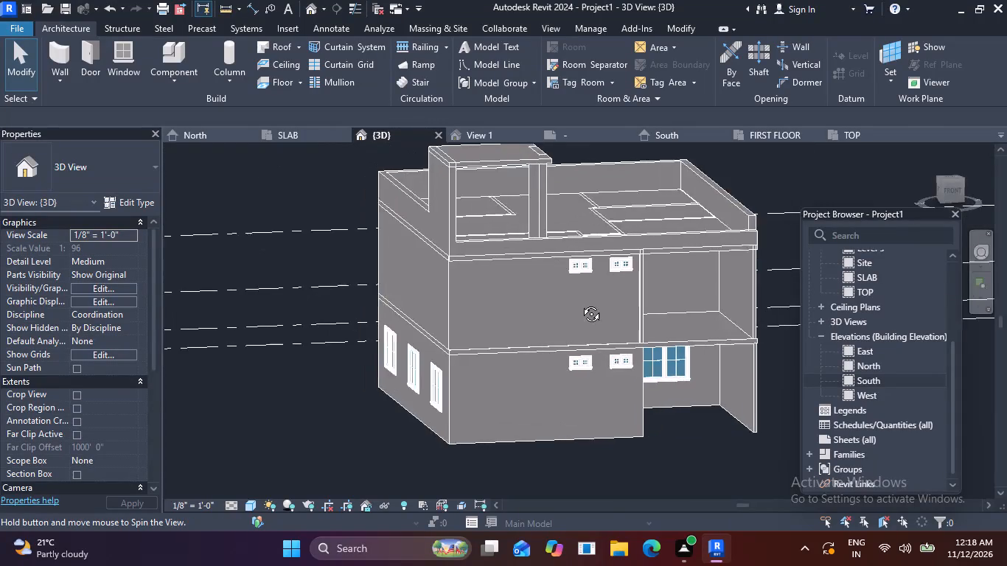
{"action": "middle_click_drag", "start_coordinate": [580, 303], "coordinate": [590, 298], "text": "shift"}
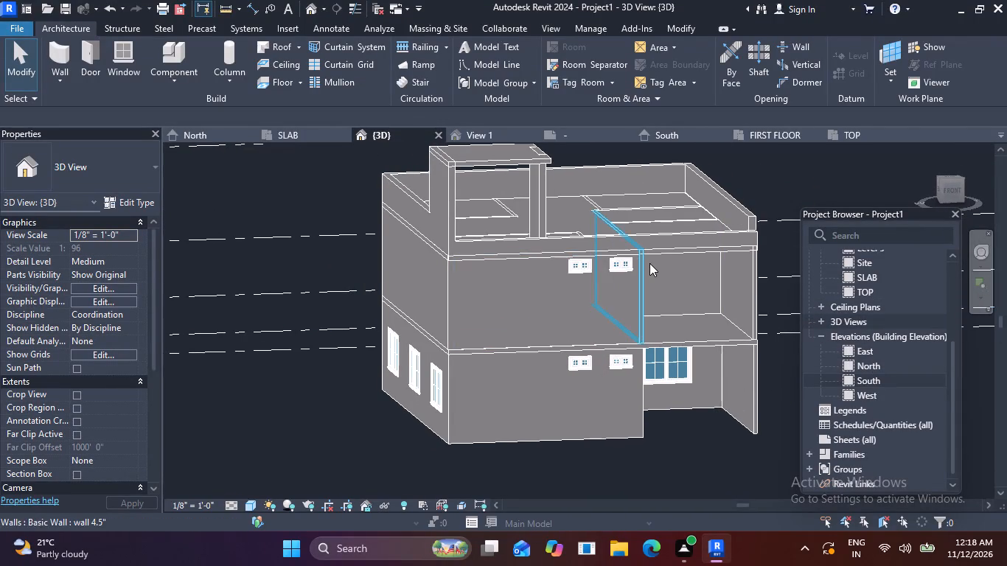
{"action": "middle_click_drag", "start_coordinate": [647, 270], "coordinate": [428, 298]}
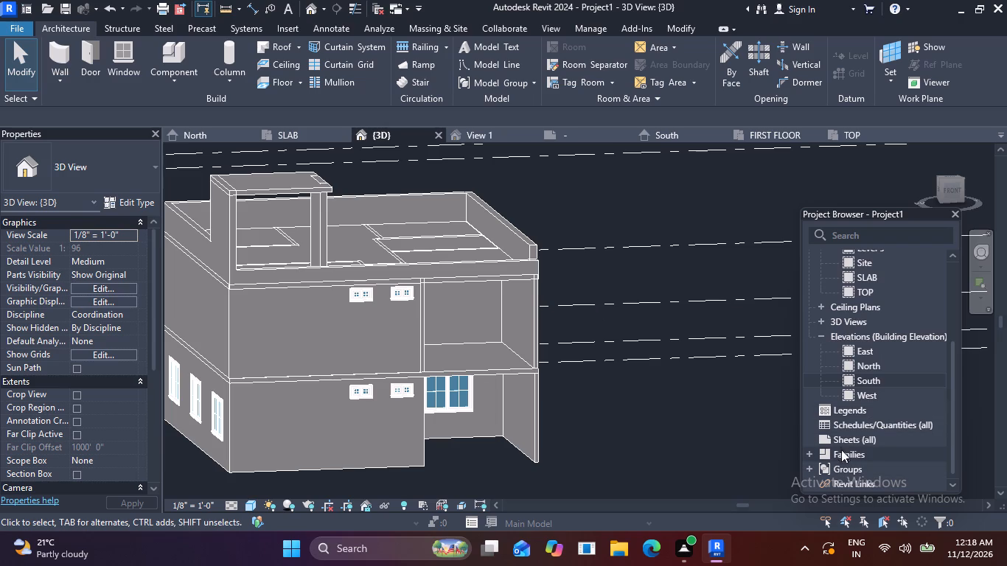
Compare the level heights in the East elevation with the FIRST FLOOR plan to identify the upper storey's plan.
{"action": "double_click", "coordinate": [852, 354]}
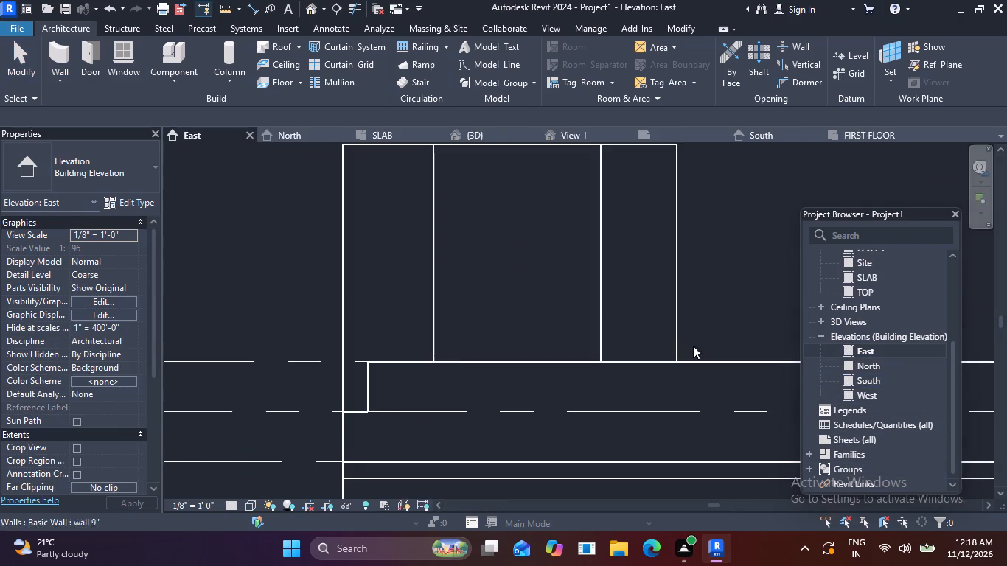
{"action": "scroll", "coordinate": [673, 332], "scroll_direction": "down", "scroll_amount": 9}
{"action": "middle_click_drag", "start_coordinate": [706, 372], "coordinate": [400, 310]}
{"action": "scroll", "coordinate": [482, 332], "scroll_direction": "down", "scroll_amount": 2}
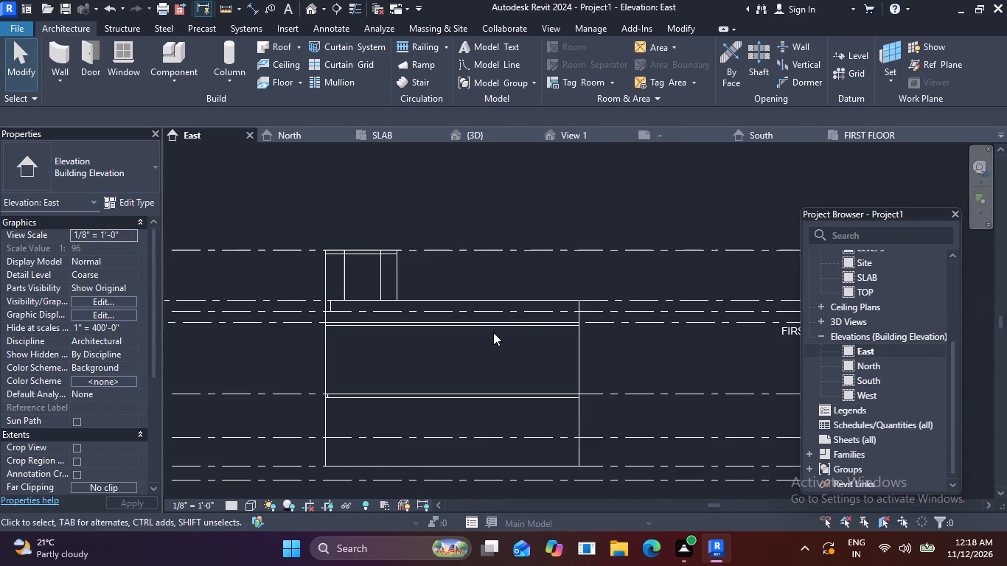
{"action": "scroll", "coordinate": [611, 318], "scroll_direction": "down", "scroll_amount": 2}
{"action": "middle_click_drag", "start_coordinate": [623, 329], "coordinate": [490, 346]}
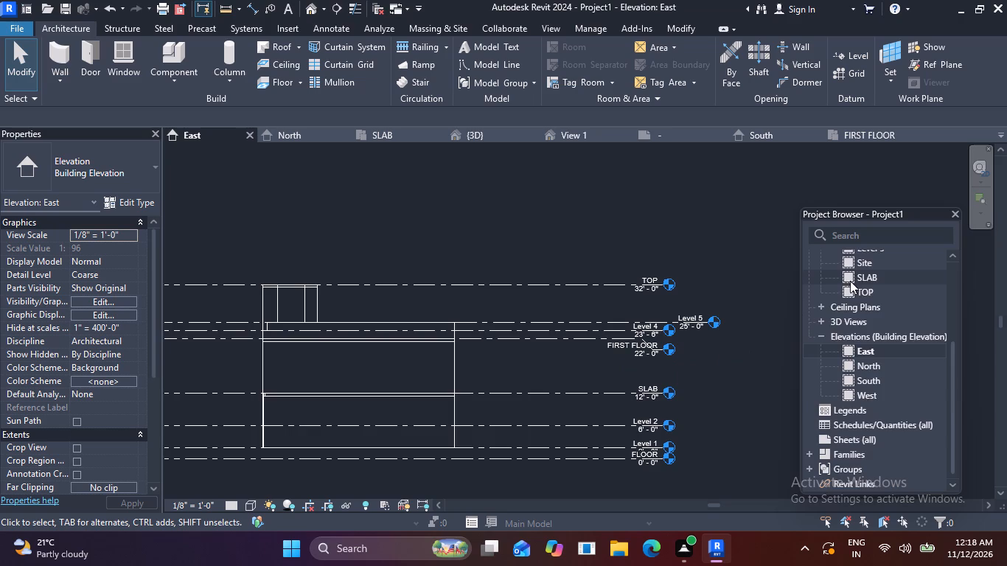
{"action": "scroll", "coordinate": [850, 281], "scroll_direction": "up", "scroll_amount": 4}
{"action": "double_click", "coordinate": [849, 301]}
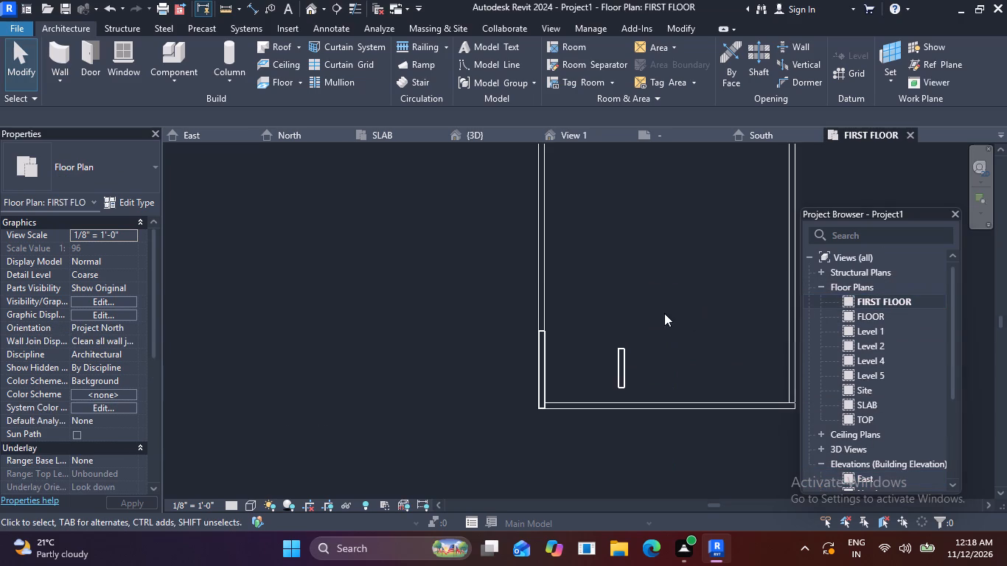
{"action": "scroll", "coordinate": [663, 315], "scroll_direction": "down", "scroll_amount": 4}
{"action": "middle_click_drag", "start_coordinate": [658, 328], "coordinate": [555, 331]}
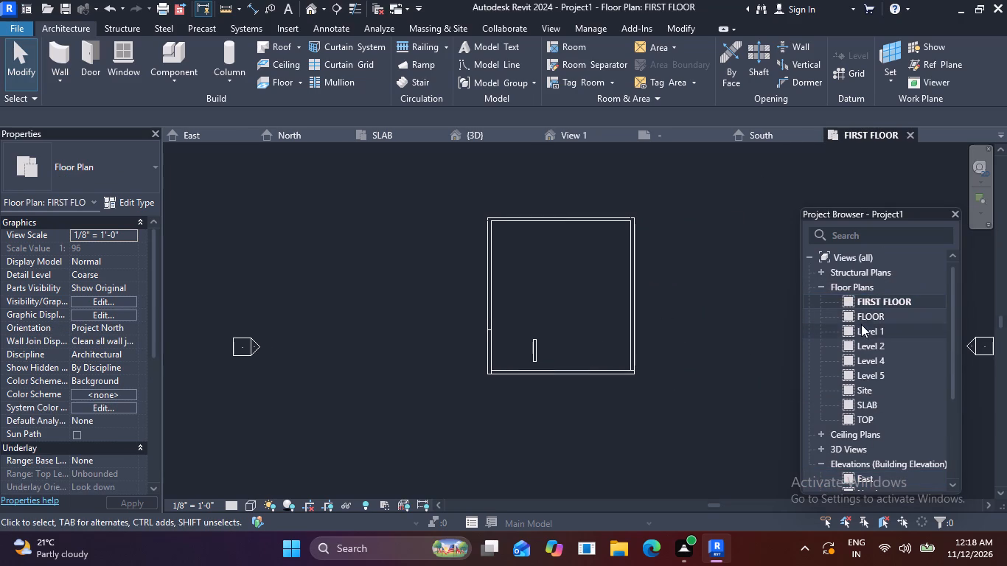
{"action": "double_click", "coordinate": [854, 476]}
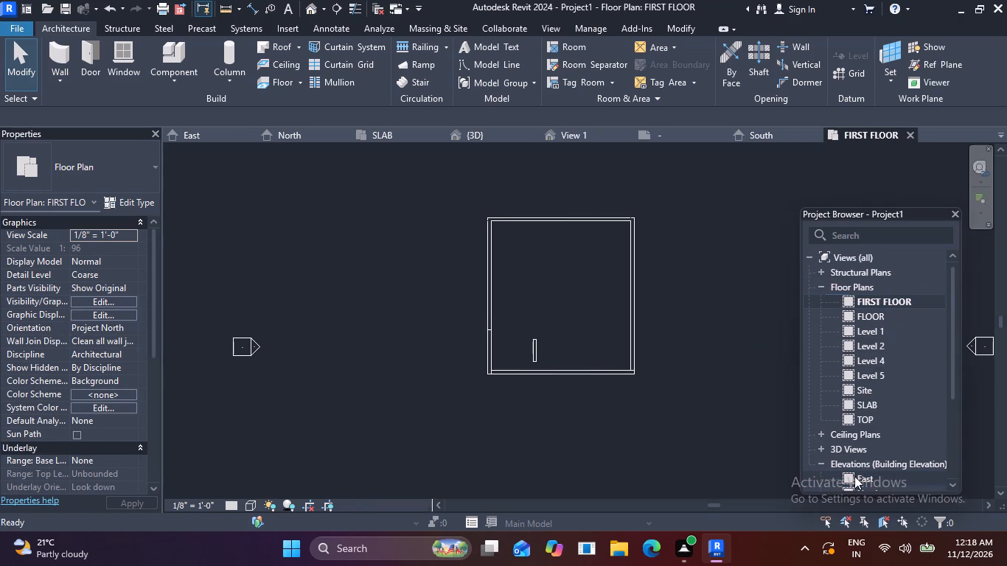
{"action": "scroll", "coordinate": [699, 378], "scroll_direction": "down", "scroll_amount": 2}
{"action": "scroll", "coordinate": [621, 359], "scroll_direction": "up", "scroll_amount": 3}
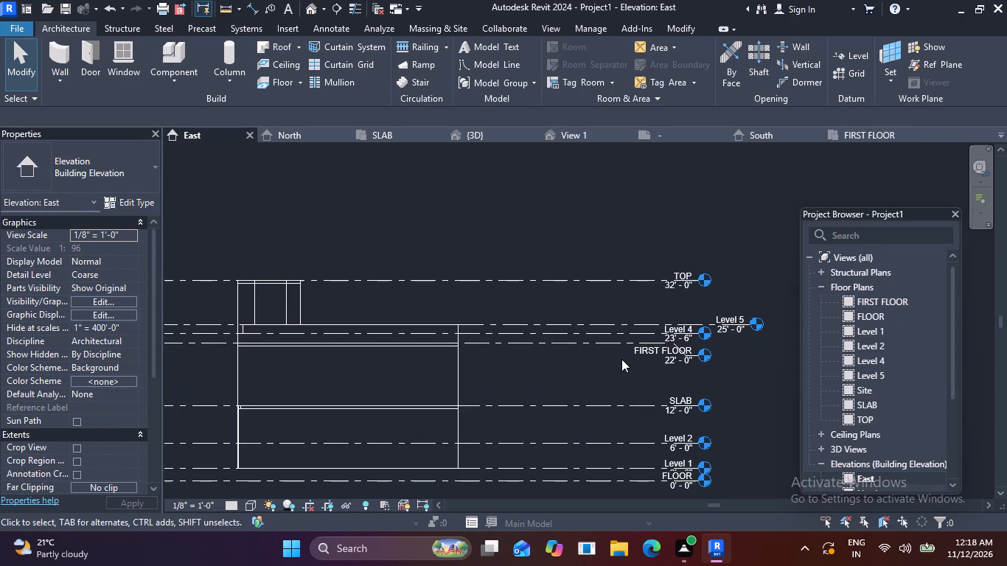
Open the SLAB floor plan and set its visual style to Wireframe.
{"action": "double_click", "coordinate": [849, 400]}
{"action": "scroll", "coordinate": [663, 325], "scroll_direction": "down", "scroll_amount": 3}
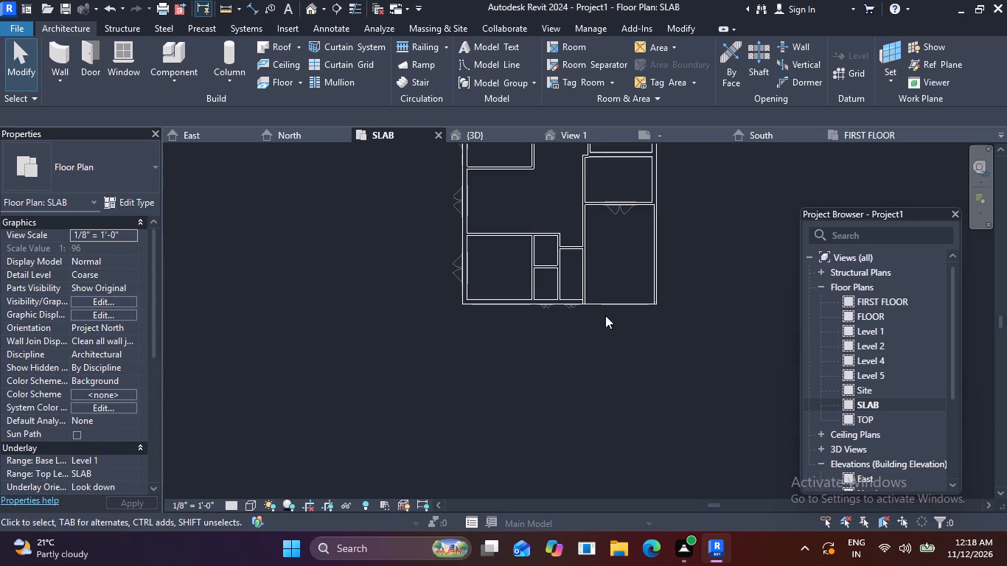
{"action": "scroll", "coordinate": [577, 292], "scroll_direction": "up", "scroll_amount": 4}
{"action": "scroll", "coordinate": [624, 261], "scroll_direction": "down", "scroll_amount": 1}
{"action": "middle_click_drag", "start_coordinate": [643, 280], "coordinate": [666, 365]}
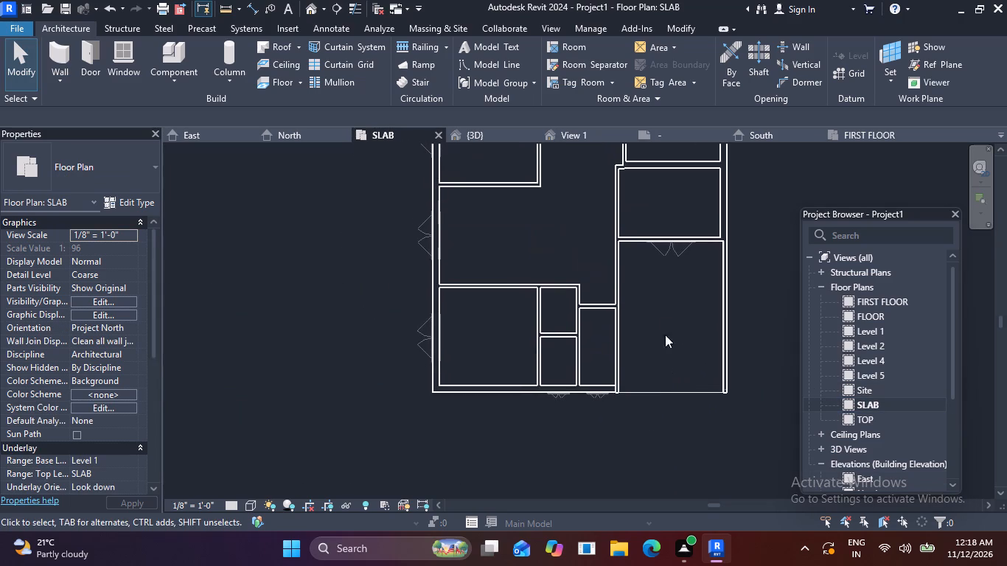
{"action": "left_click", "coordinate": [245, 511]}
{"action": "left_click", "coordinate": [253, 500]}
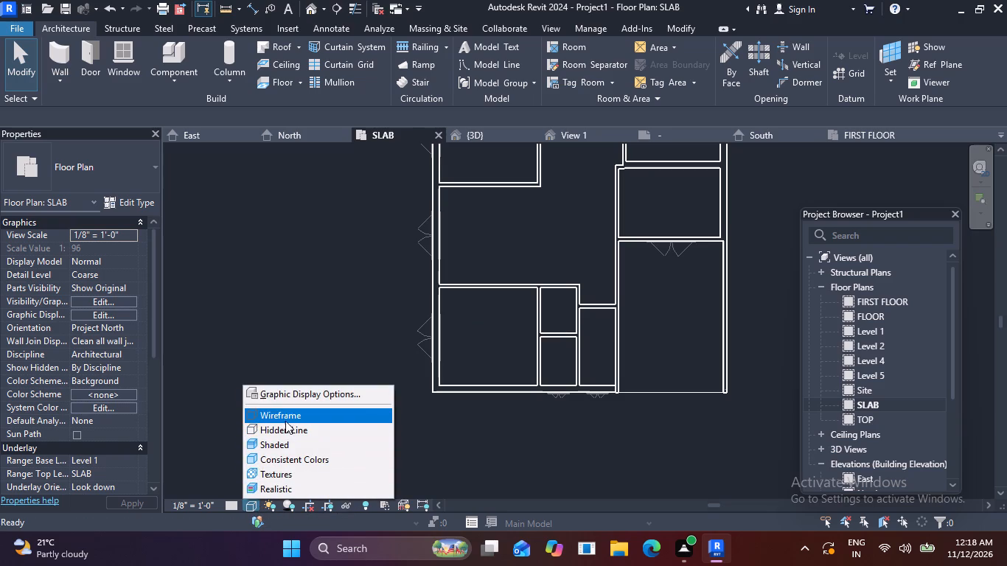
{"action": "left_click", "coordinate": [292, 408]}
{"action": "left_click", "coordinate": [288, 416]}
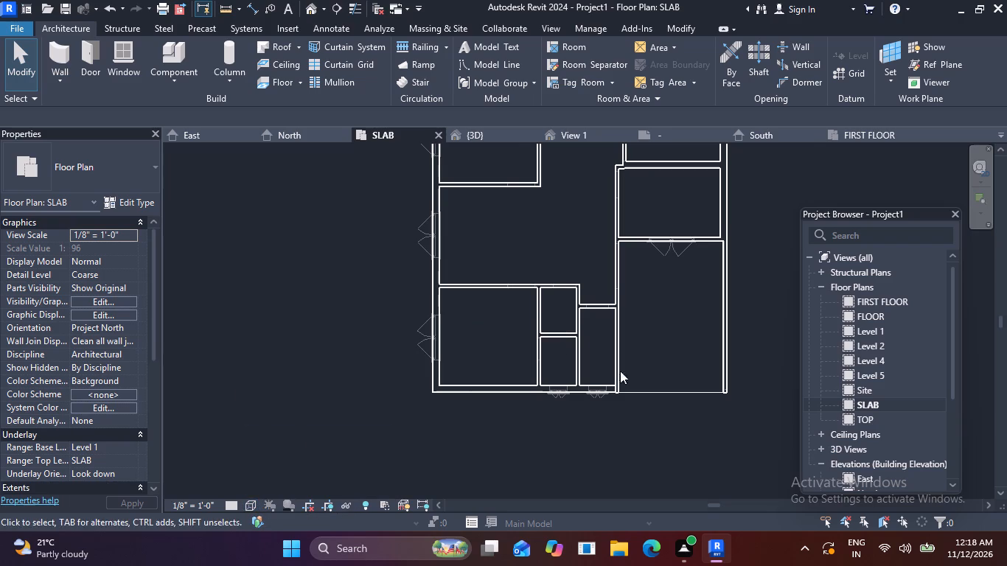
Place five Single-Flush 36" x 84" doors: one between hall and southeast space, four serving the southwest room and three small rooms beside it.
{"action": "scroll", "coordinate": [612, 376], "scroll_direction": "up", "scroll_amount": 4}
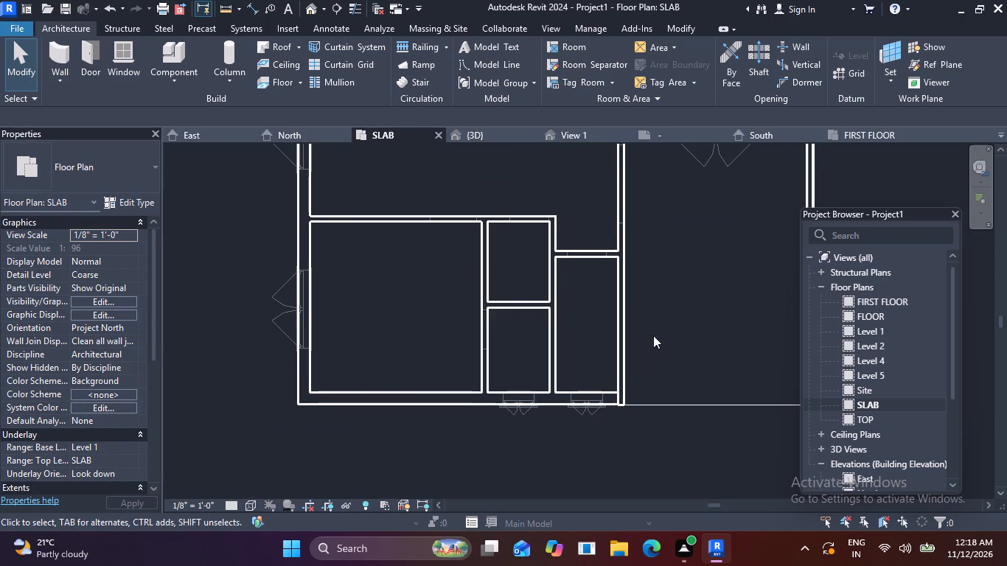
{"action": "scroll", "coordinate": [660, 320], "scroll_direction": "down", "scroll_amount": 2}
{"action": "middle_click_drag", "start_coordinate": [675, 330], "coordinate": [686, 427]}
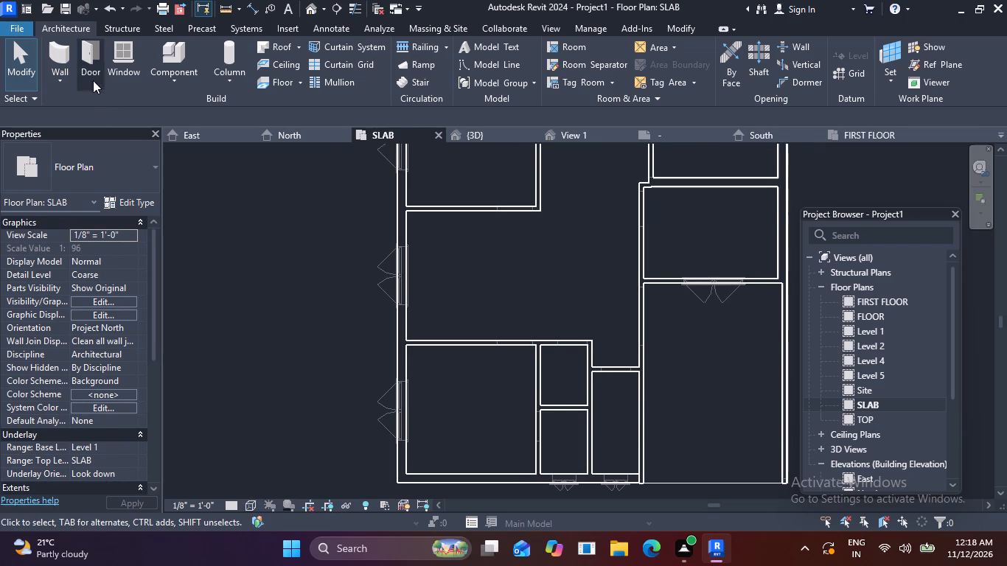
{"action": "left_click", "coordinate": [94, 60]}
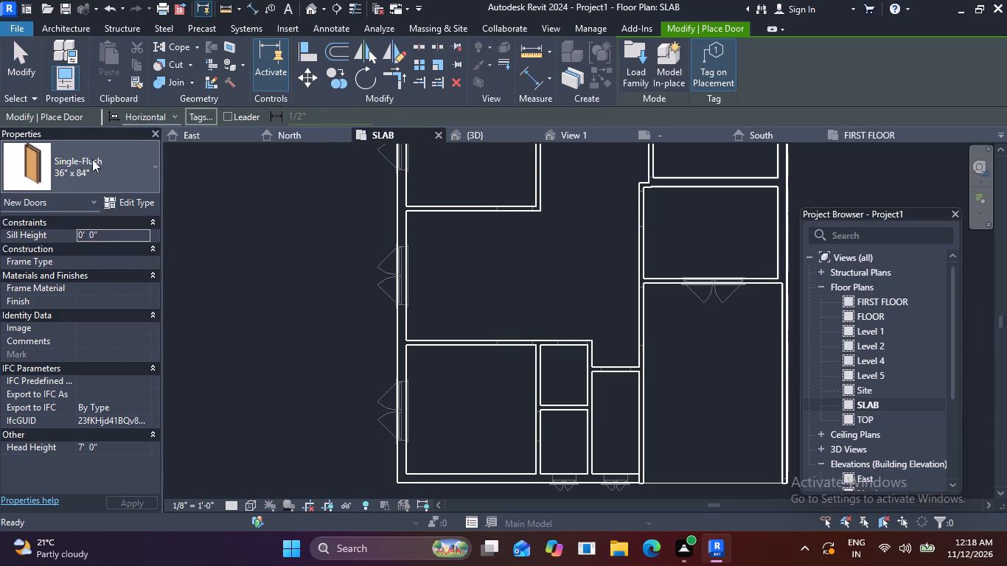
{"action": "left_click", "coordinate": [643, 310]}
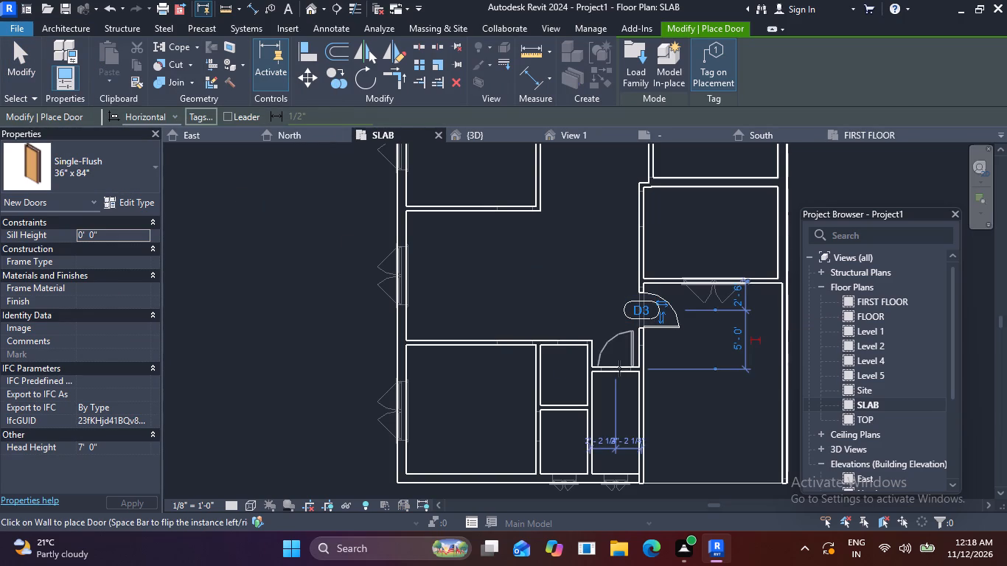
{"action": "left_click", "coordinate": [618, 377]}
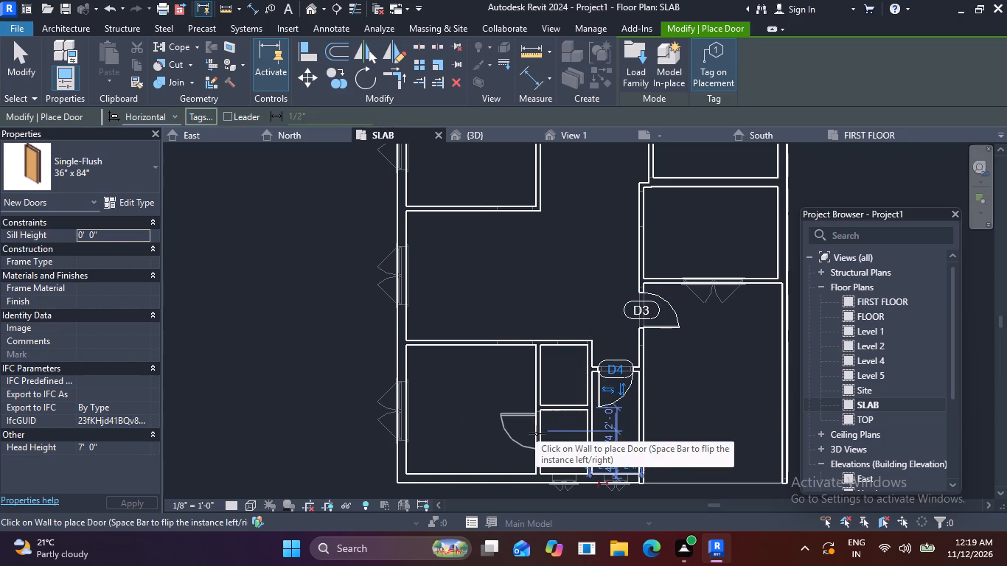
{"action": "key", "text": "space"}
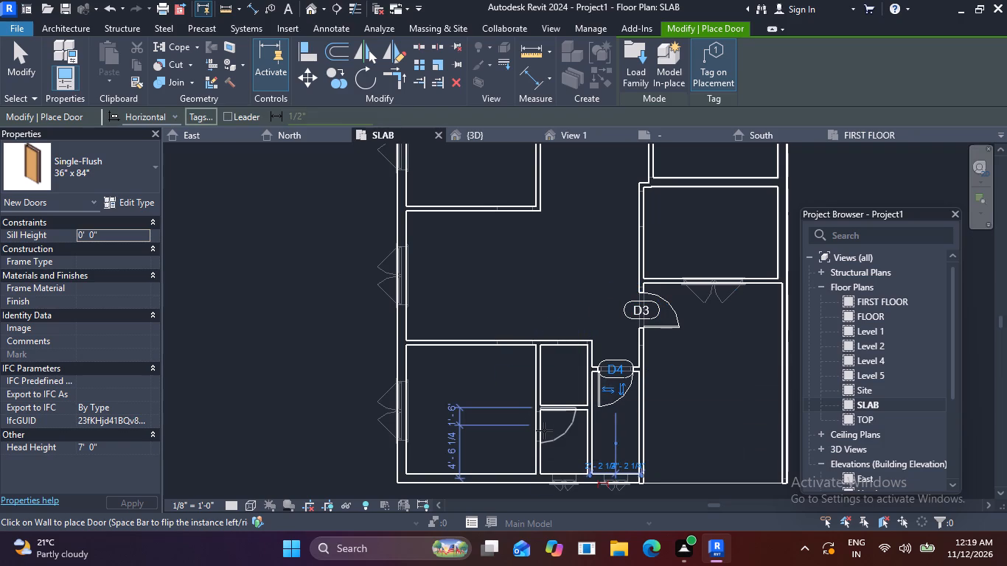
{"action": "left_click", "coordinate": [544, 430]}
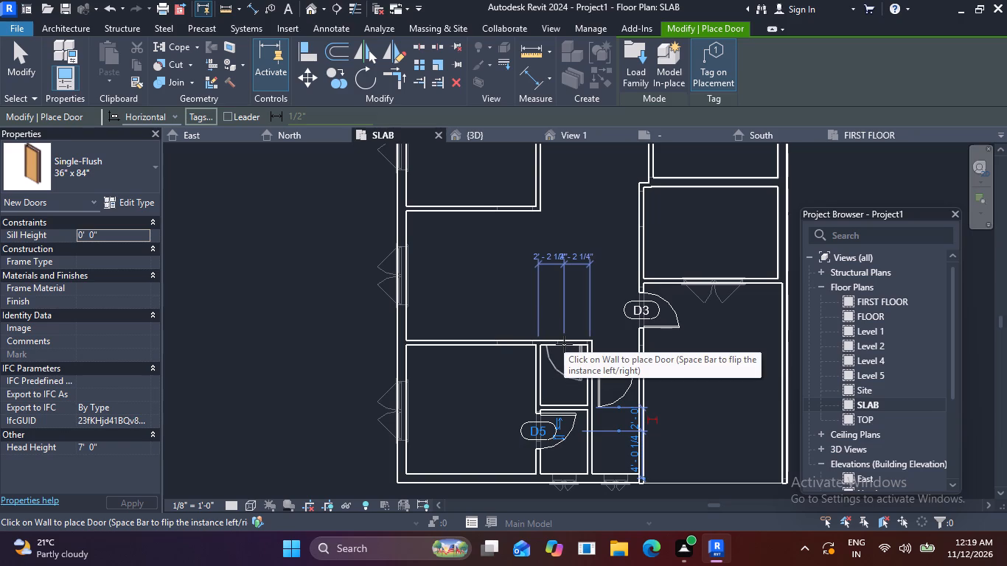
{"action": "left_click", "coordinate": [564, 344]}
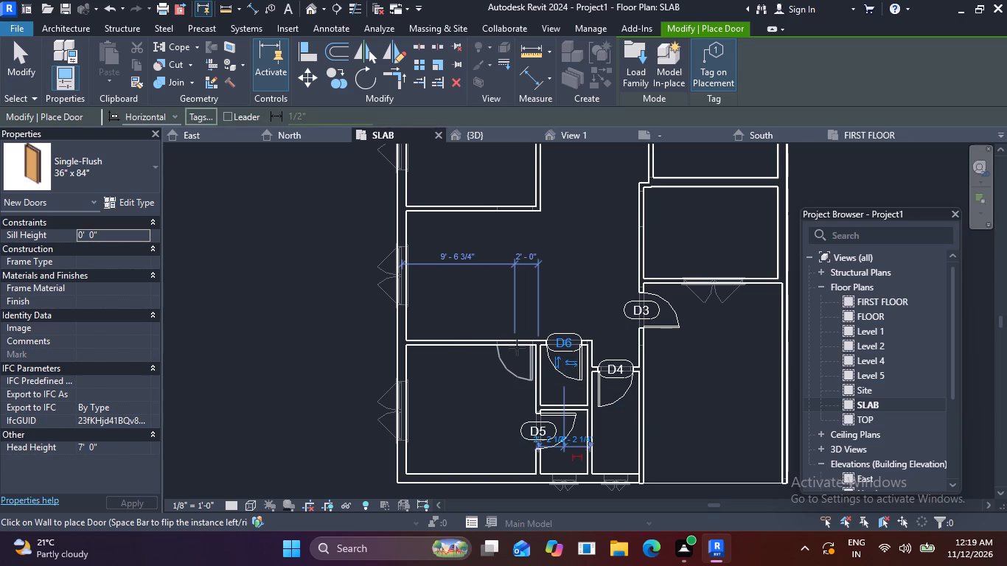
{"action": "left_click", "coordinate": [517, 347]}
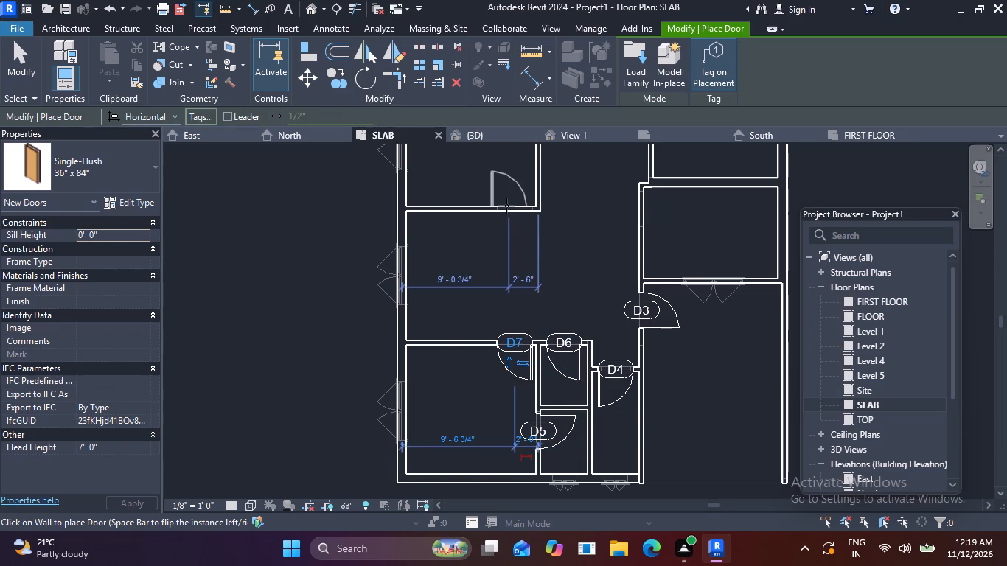
Place Single-Flush 36" x 84" doors in the northwest room's south wall and the west walls of the two northeast rooms, adjusting swings.
{"action": "key", "text": "space"}
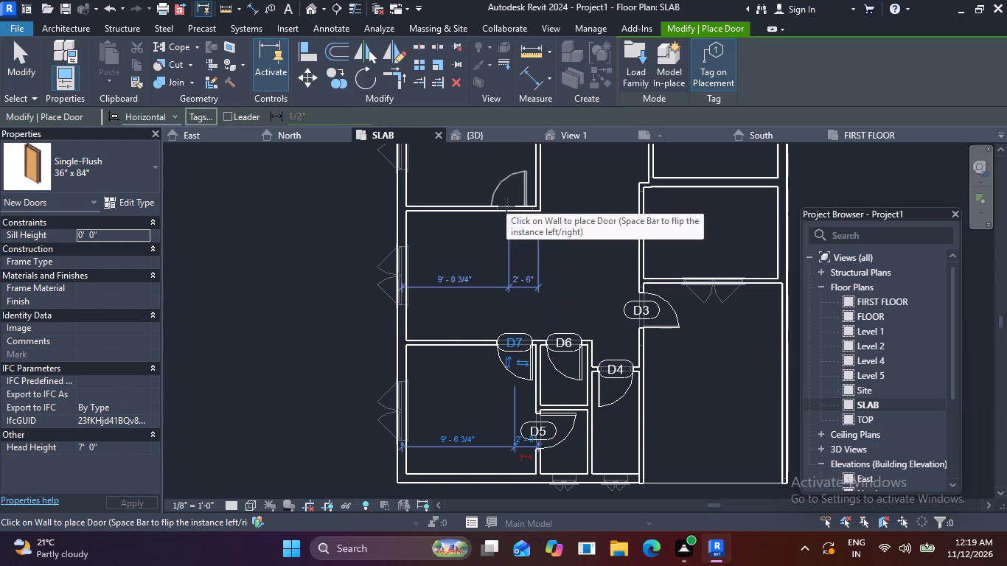
{"action": "left_click", "coordinate": [513, 206]}
{"action": "middle_click_drag", "start_coordinate": [571, 210], "coordinate": [512, 329]}
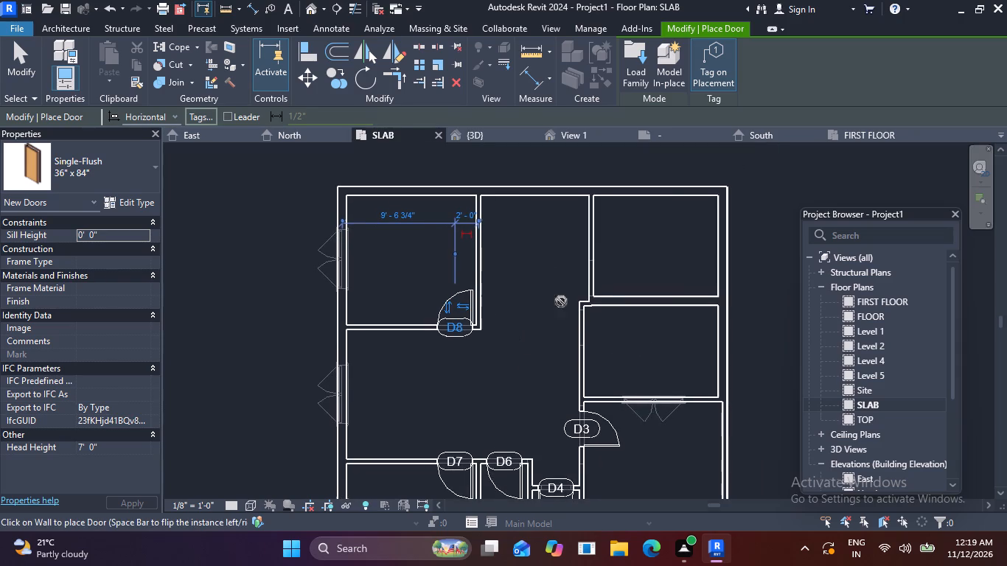
{"action": "left_click", "coordinate": [598, 272]}
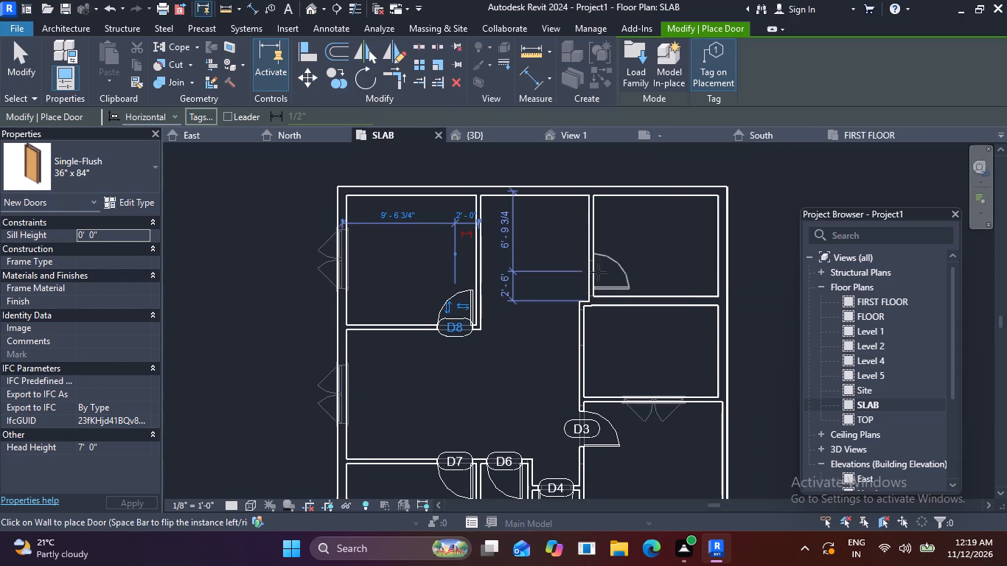
{"action": "key", "text": "space"}
{"action": "left_click", "coordinate": [588, 328]}
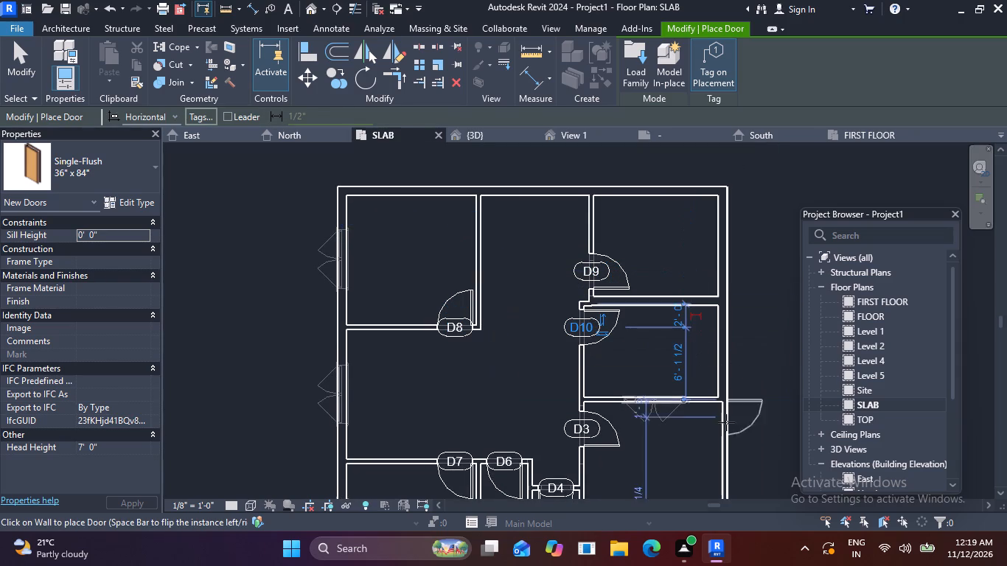
{"action": "key", "text": "Escape"}
{"action": "scroll", "coordinate": [585, 335], "scroll_direction": "down", "scroll_amount": 6}
{"action": "middle_click_drag", "start_coordinate": [596, 424], "coordinate": [564, 334]}
{"action": "key", "text": "Escape"}
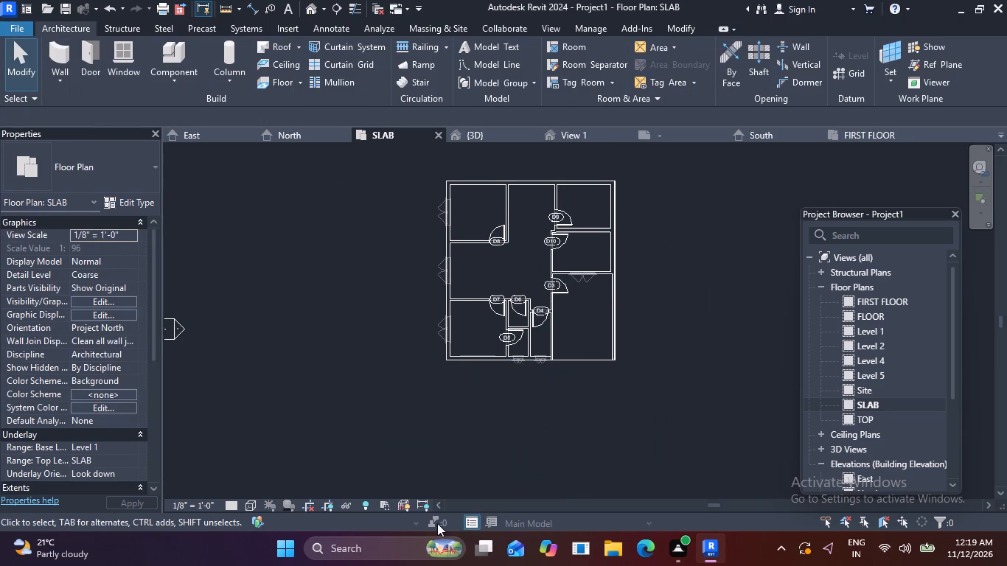
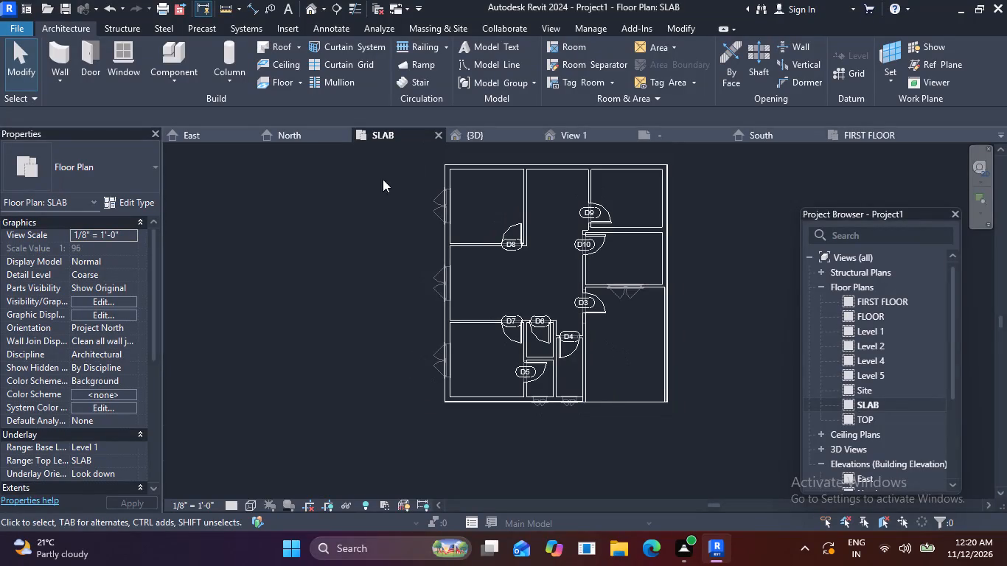
Switch to the default 3D view and examine the house's exterior, comparing the windows and openings on both storeys.
{"action": "left_click", "coordinate": [467, 130]}
{"action": "scroll", "coordinate": [511, 239], "scroll_direction": "down", "scroll_amount": 3}
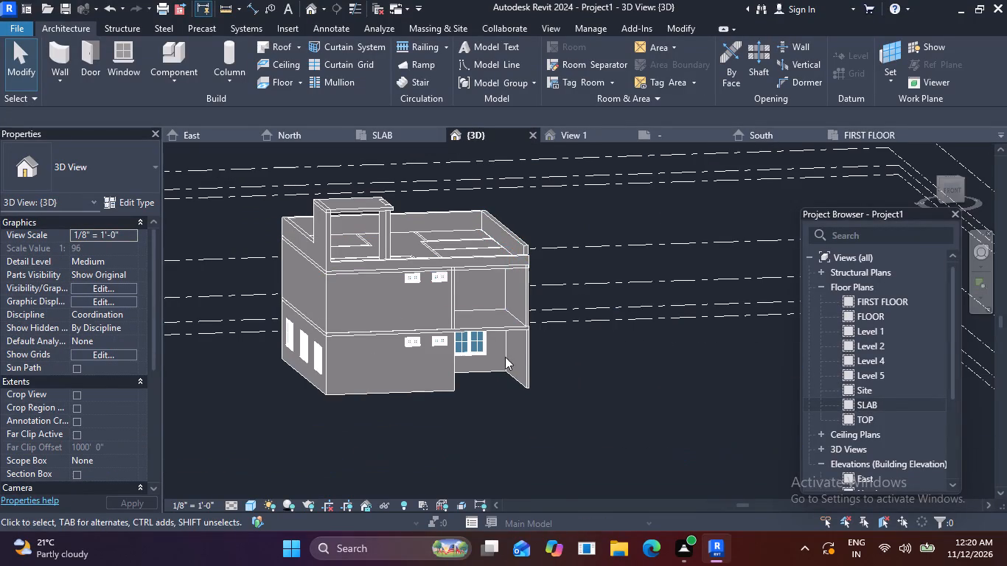
{"action": "scroll", "coordinate": [423, 382], "scroll_direction": "down", "scroll_amount": 1}
{"action": "scroll", "coordinate": [388, 371], "scroll_direction": "up", "scroll_amount": 3}
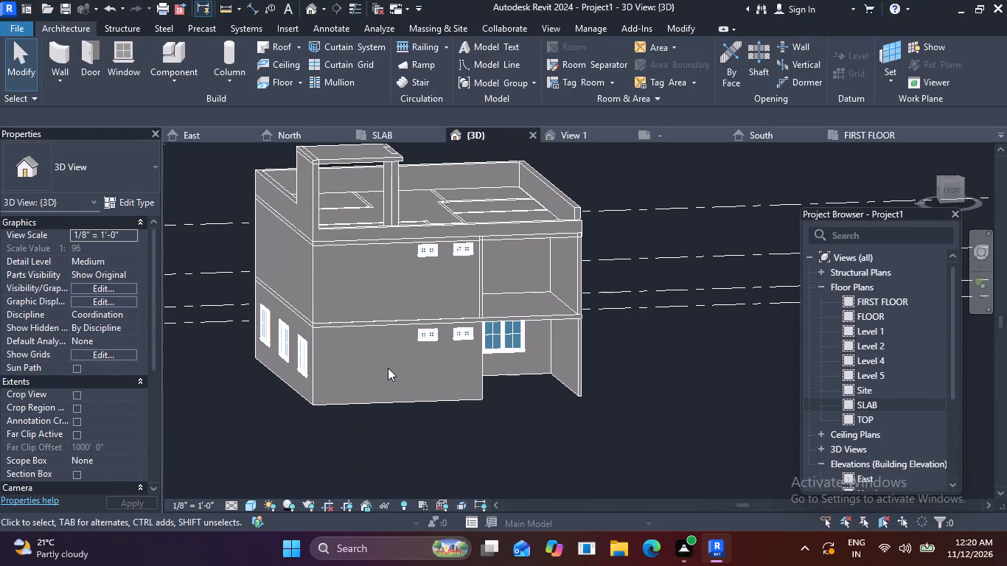
{"action": "scroll", "coordinate": [465, 355], "scroll_direction": "down", "scroll_amount": 2}
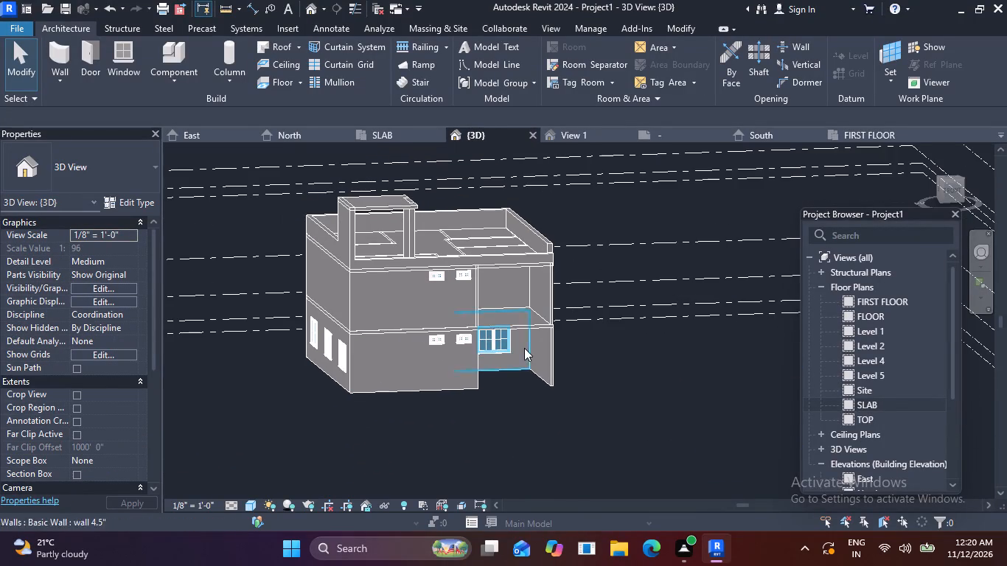
{"action": "middle_click_drag", "start_coordinate": [623, 332], "coordinate": [590, 393]}
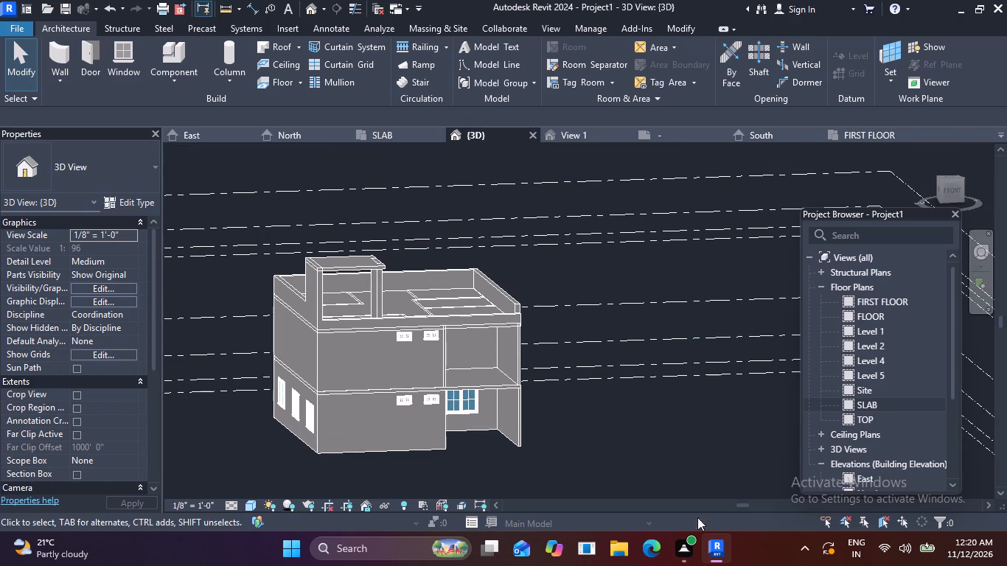
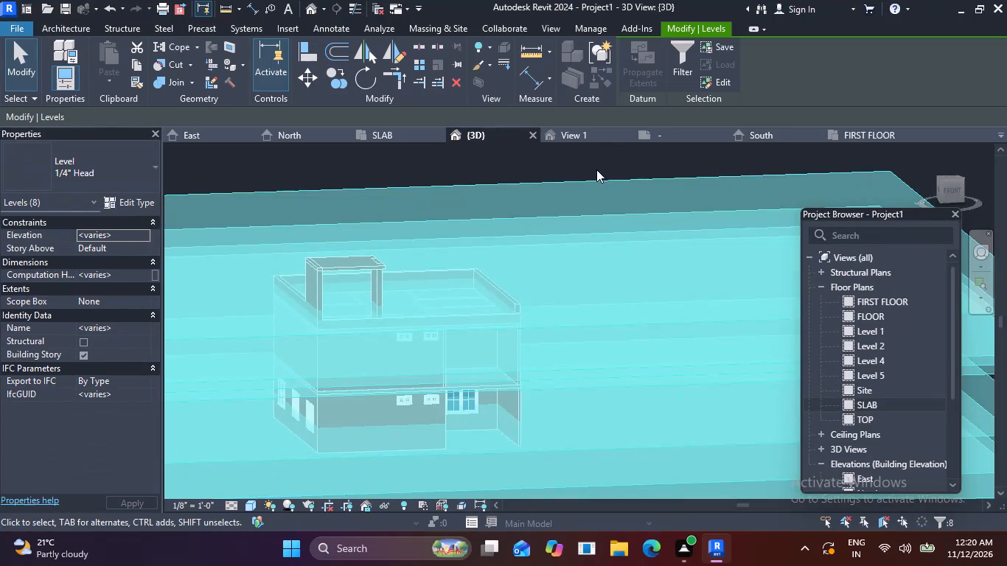
Hide the selected level elements in the 3D view so only the house model shows.
{"action": "right_click", "coordinate": [596, 170]}
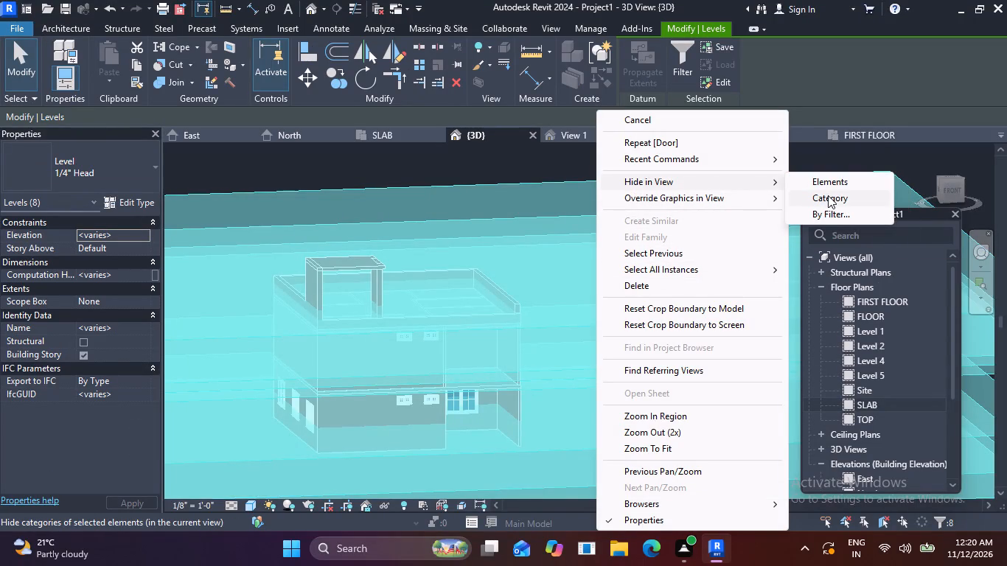
{"action": "left_click", "coordinate": [830, 177]}
{"action": "scroll", "coordinate": [680, 279], "scroll_direction": "down", "scroll_amount": 2}
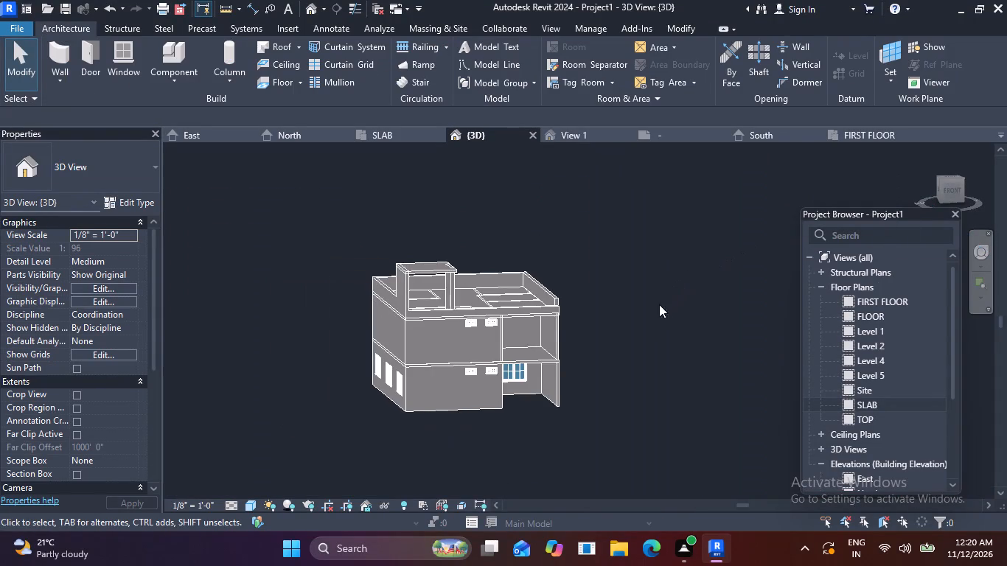
{"action": "scroll", "coordinate": [538, 365], "scroll_direction": "up", "scroll_amount": 2}
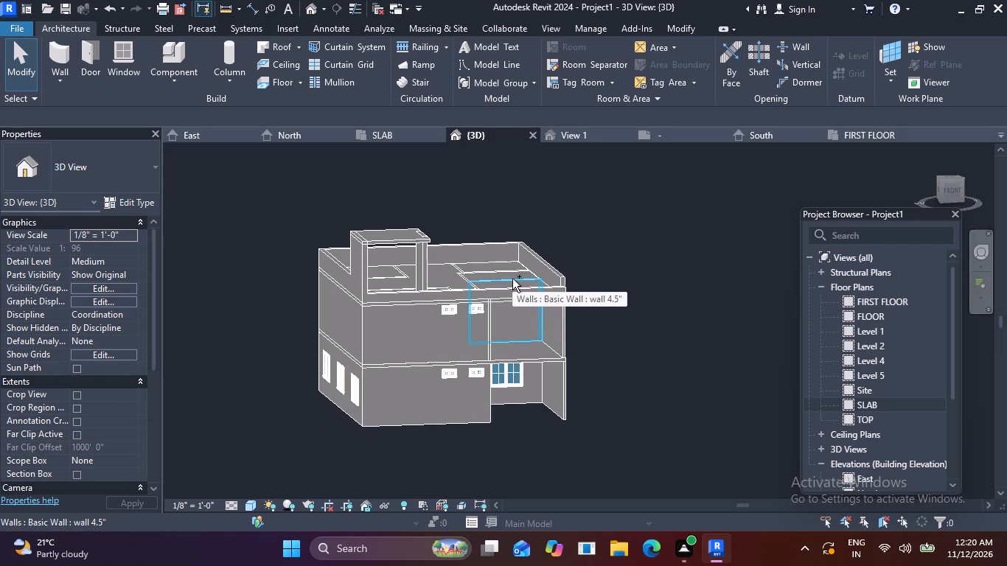
Save the project in the Documents folder as a Revit project file named 40.
{"action": "key", "text": "ctrl+s"}
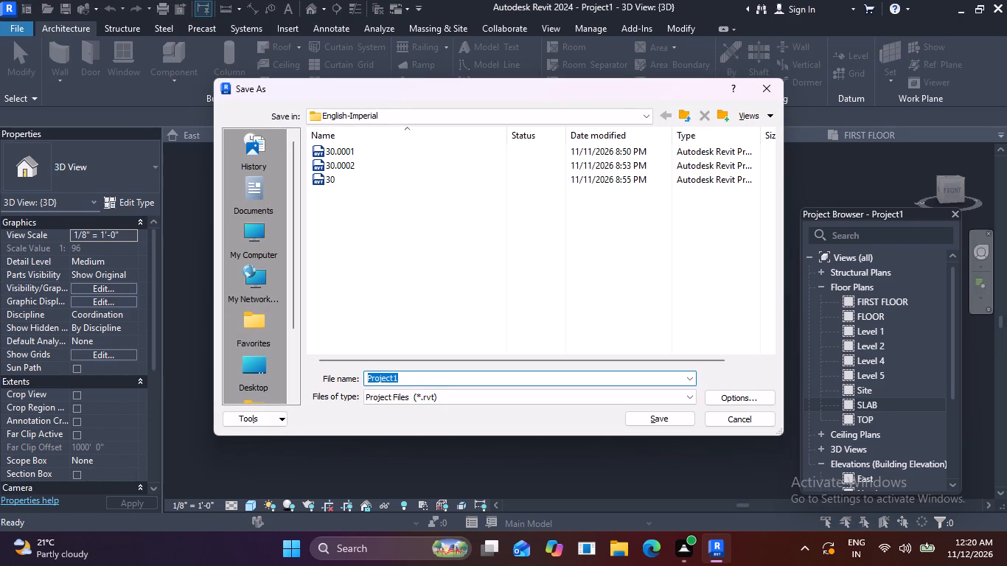
{"action": "left_click", "coordinate": [399, 117]}
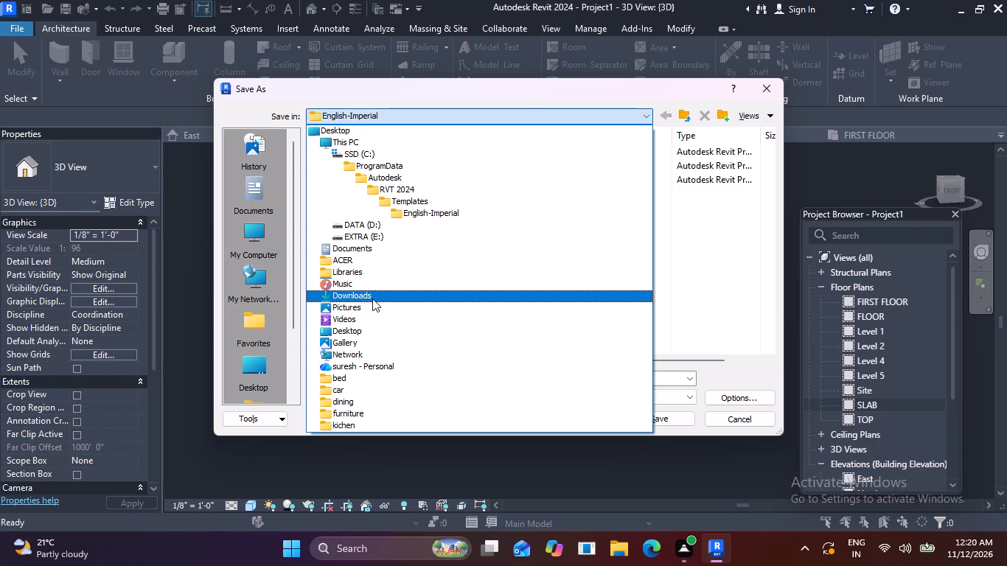
{"action": "scroll", "coordinate": [374, 305], "scroll_direction": "down", "scroll_amount": 3}
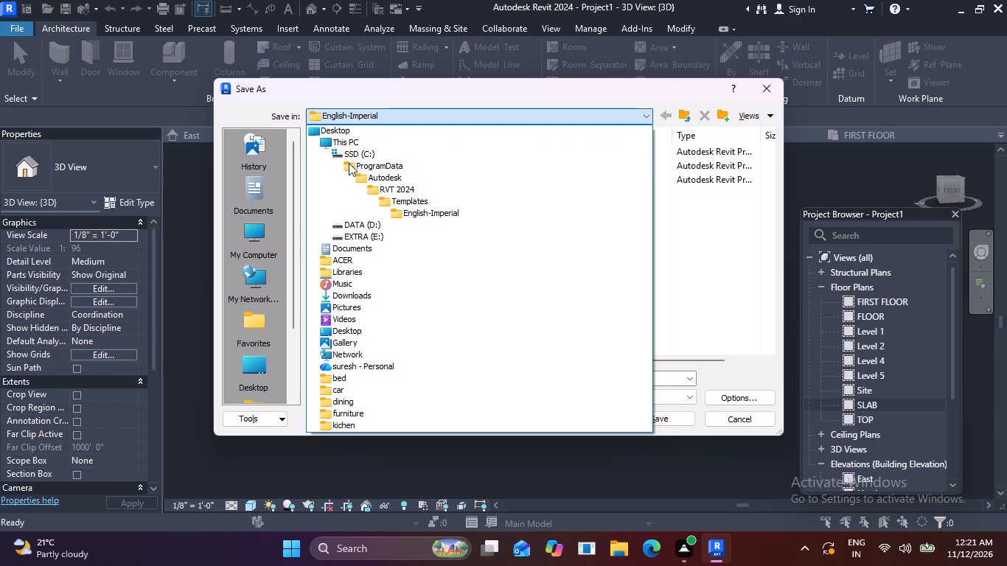
{"action": "left_click", "coordinate": [349, 246]}
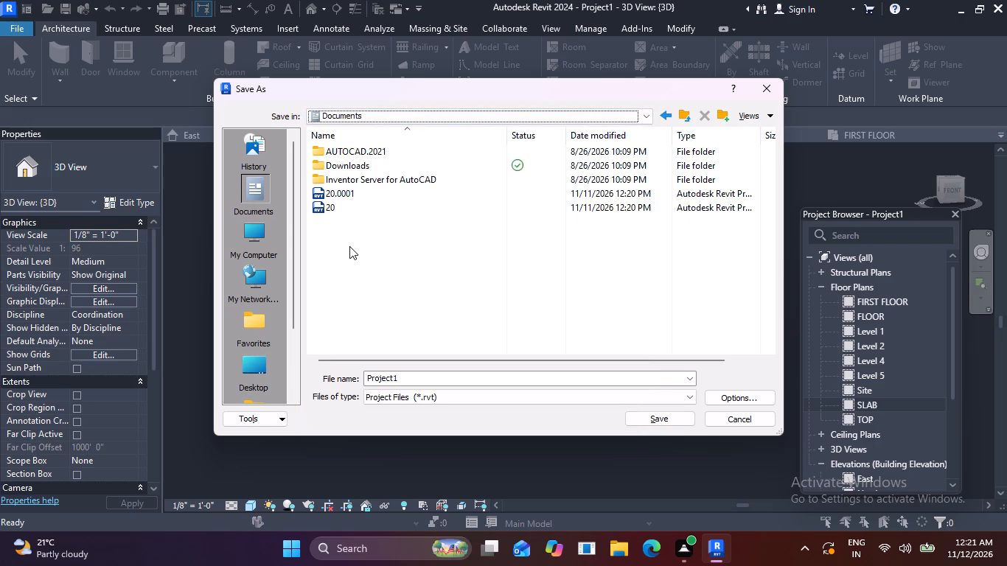
{"action": "left_click", "coordinate": [494, 381]}
{"action": "key", "text": "BackSpace"}
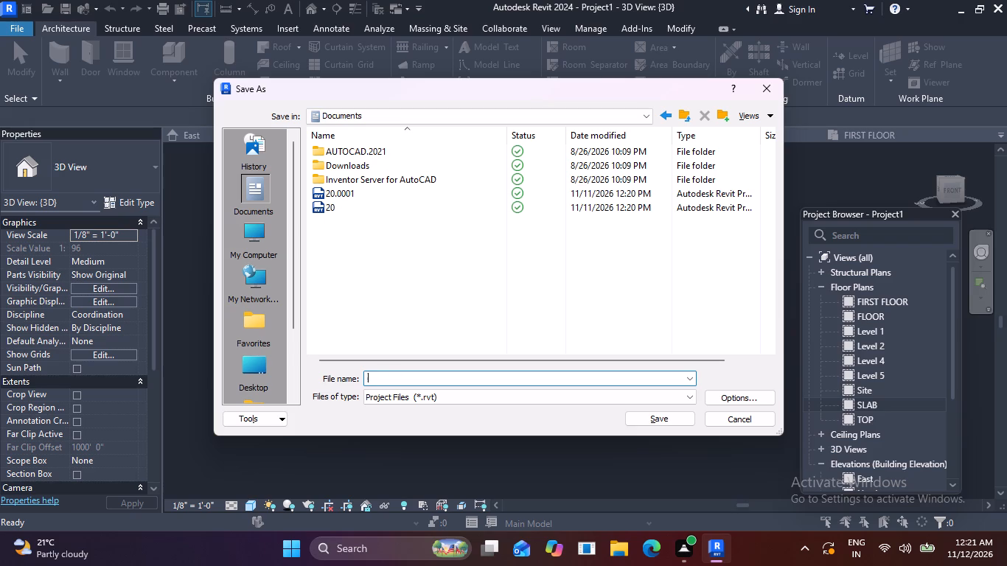
{"action": "type", "text": "40"}
{"action": "left_click", "coordinate": [670, 422]}
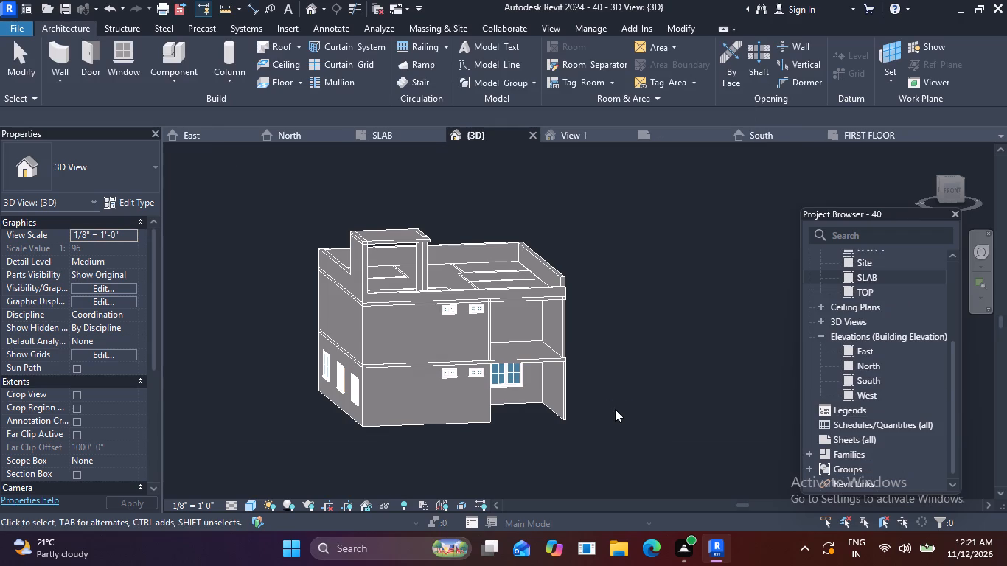
Print the current 3D view with Microsoft Print to PDF, save it in Documents as 40, and close the PDF viewer.
{"action": "key", "text": "ctrl+p"}
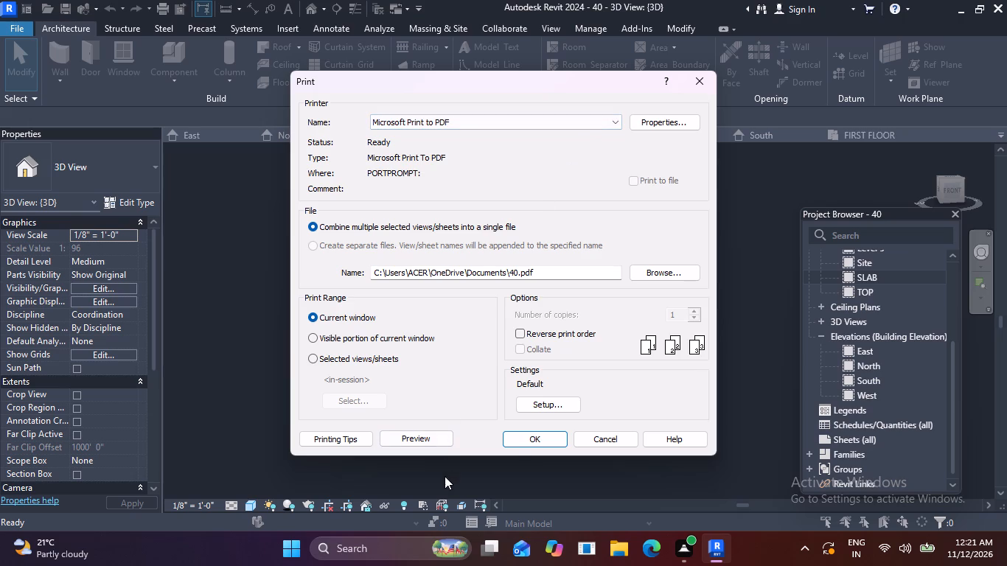
{"action": "left_click", "coordinate": [532, 439]}
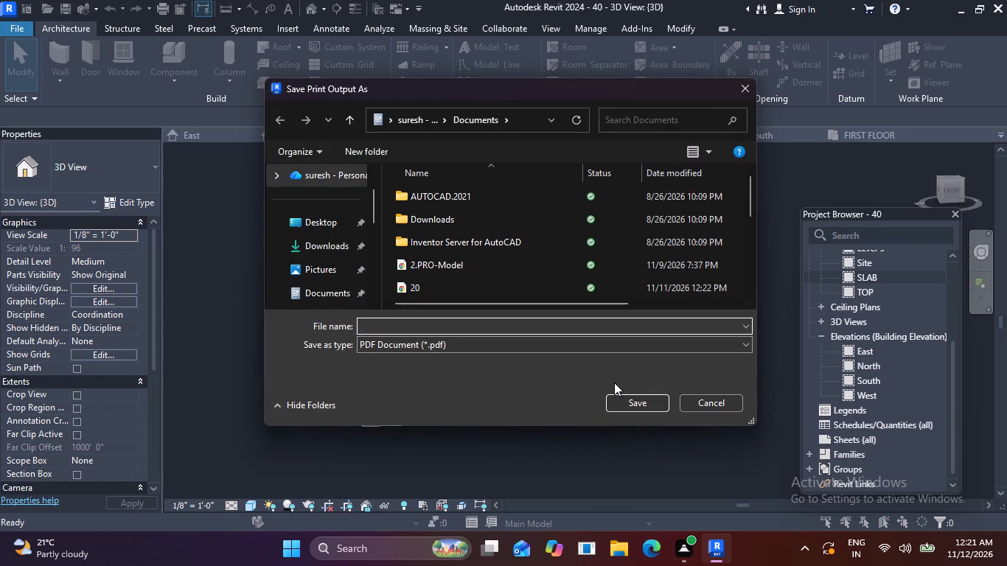
{"action": "scroll", "coordinate": [306, 268], "scroll_direction": "down", "scroll_amount": 1}
{"action": "left_click", "coordinate": [332, 226]}
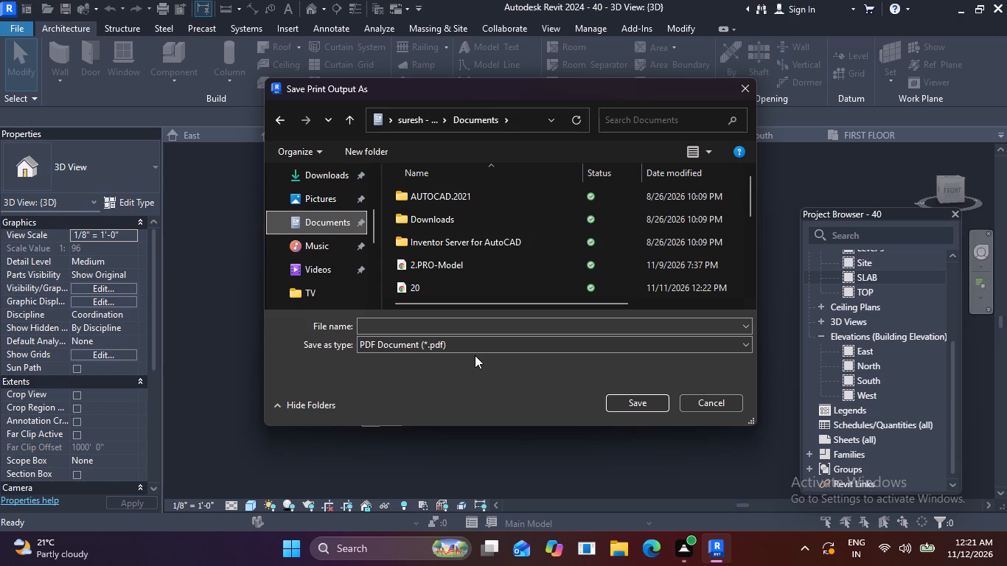
{"action": "type", "text": "40"}
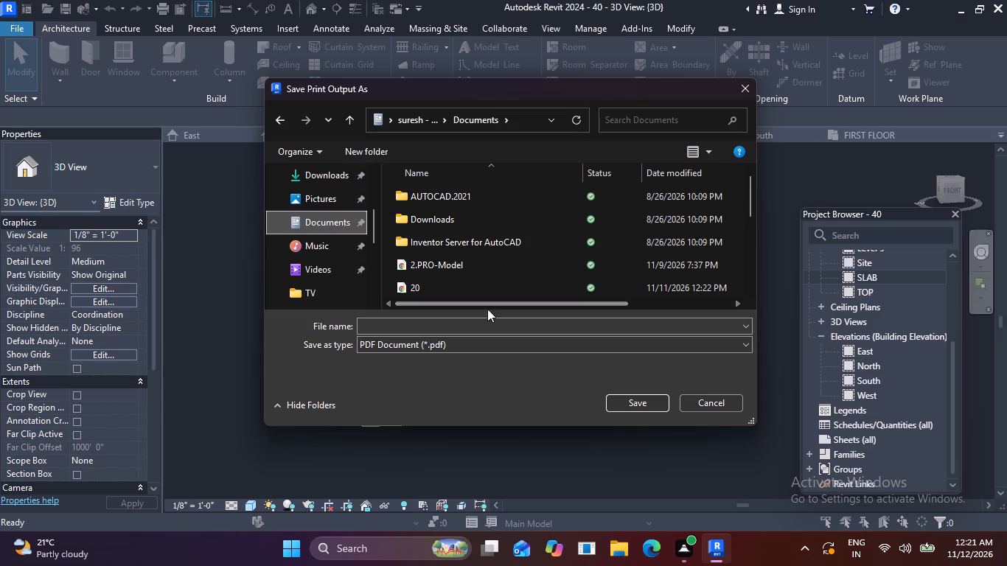
{"action": "left_click", "coordinate": [487, 325]}
{"action": "type", "text": "40"}
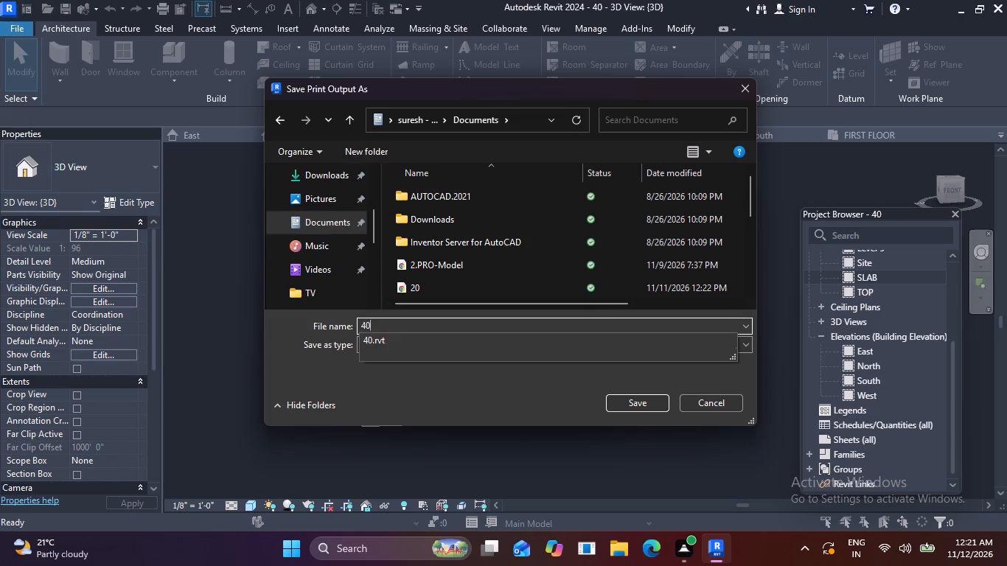
{"action": "left_click", "coordinate": [655, 403]}
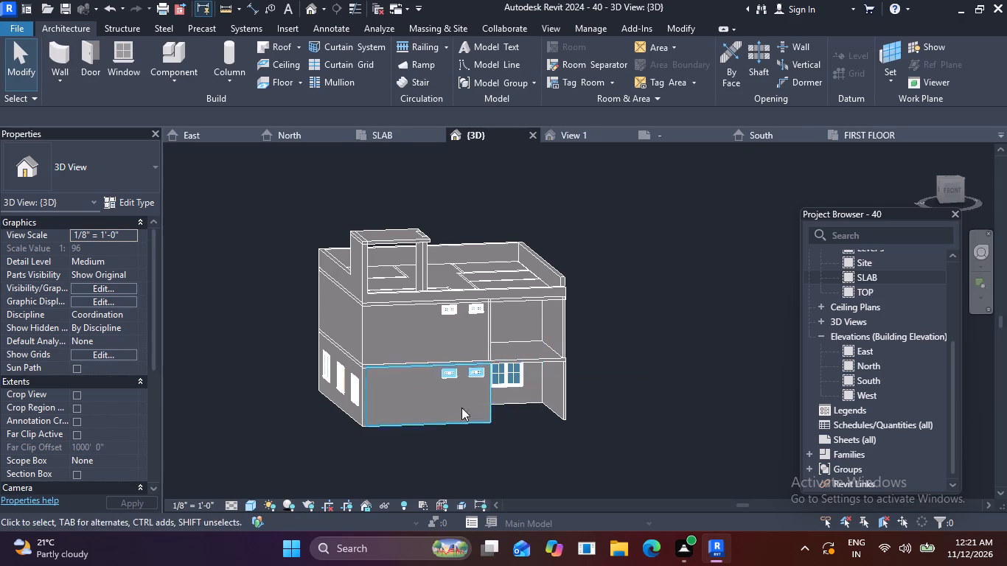
{"action": "left_click", "coordinate": [992, 16]}
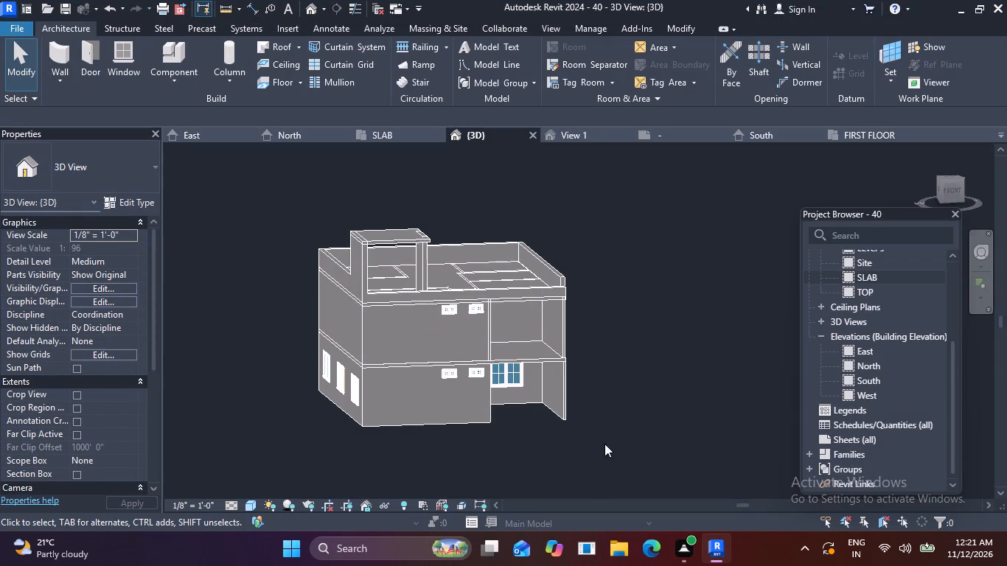
Switch to File Explorer.
{"action": "left_click", "coordinate": [618, 553]}
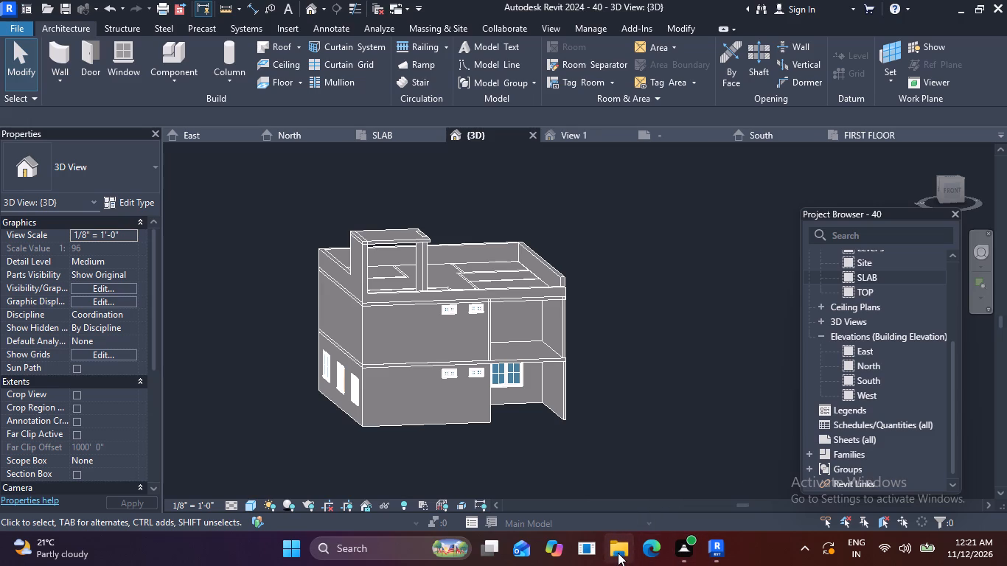
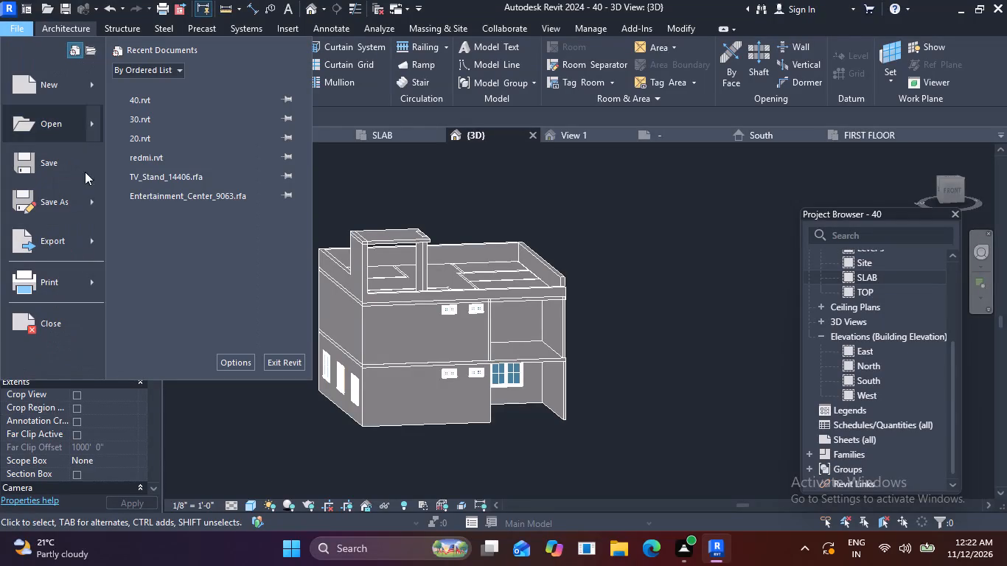
Export the current 3D view window as a medium-quality JPEG image named 40 in Documents, fitted to 512 pixels horizontally.
{"action": "left_click", "coordinate": [74, 249]}
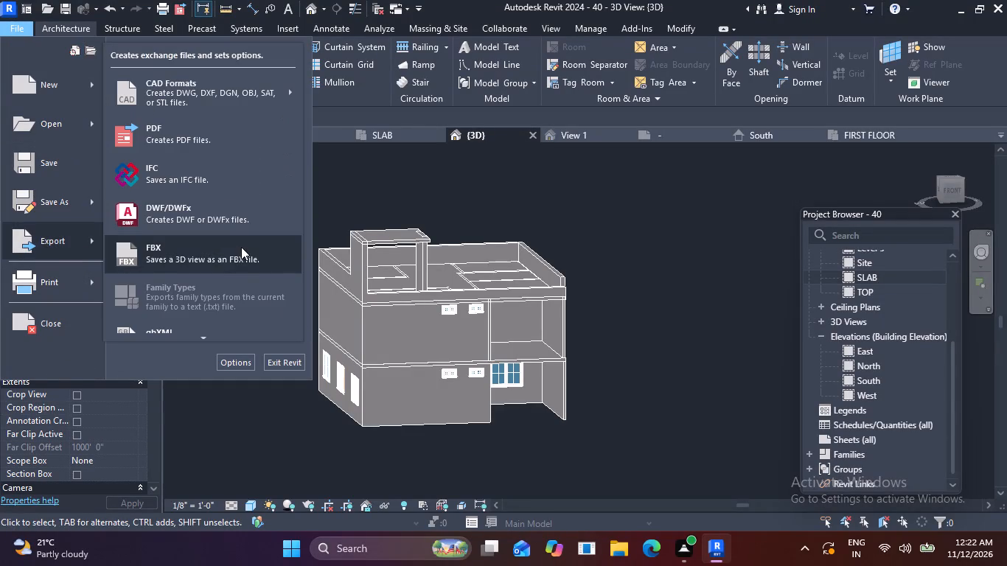
{"action": "scroll", "coordinate": [236, 328], "scroll_direction": "down", "scroll_amount": 10}
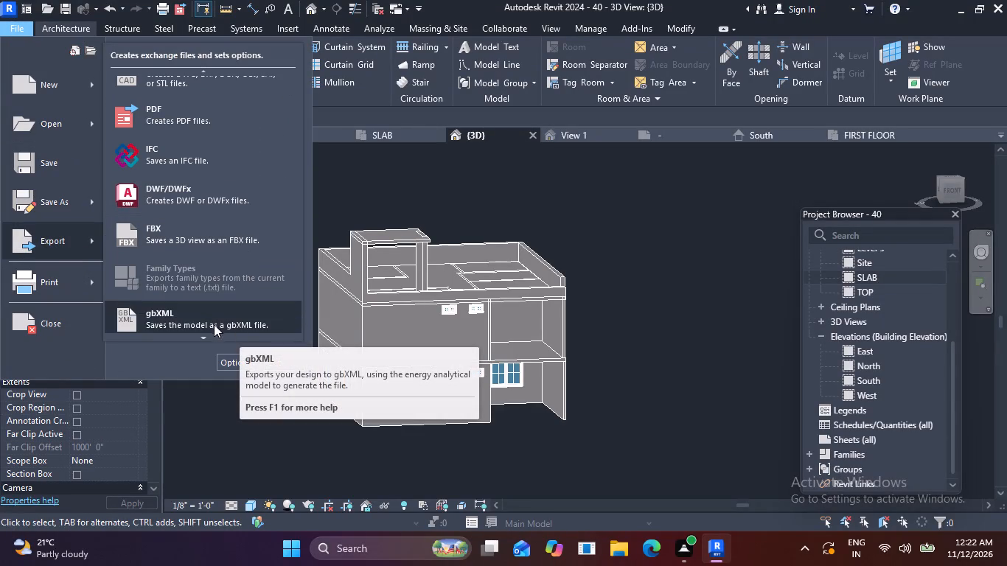
{"action": "scroll", "coordinate": [208, 330], "scroll_direction": "down", "scroll_amount": 4}
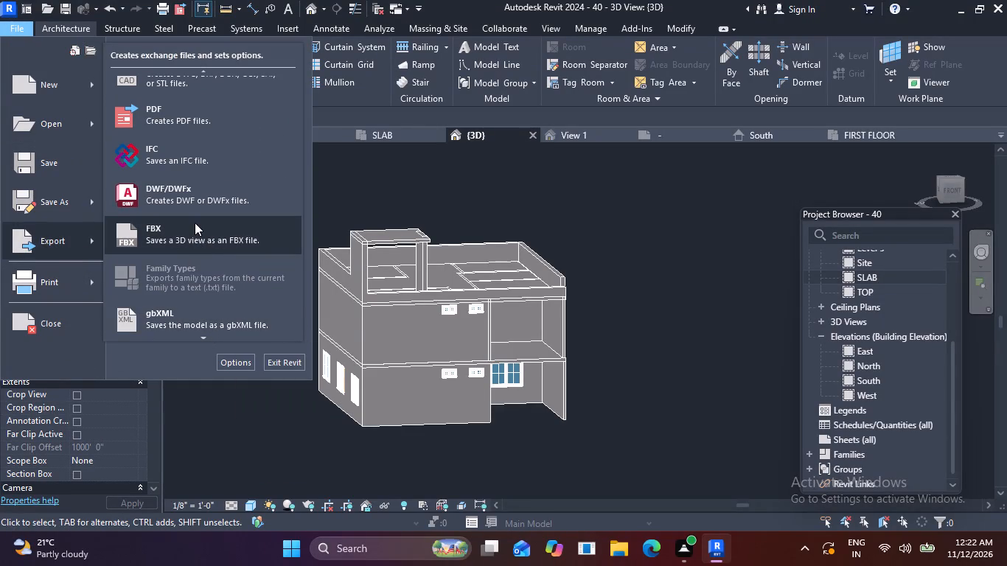
{"action": "left_click", "coordinate": [65, 237]}
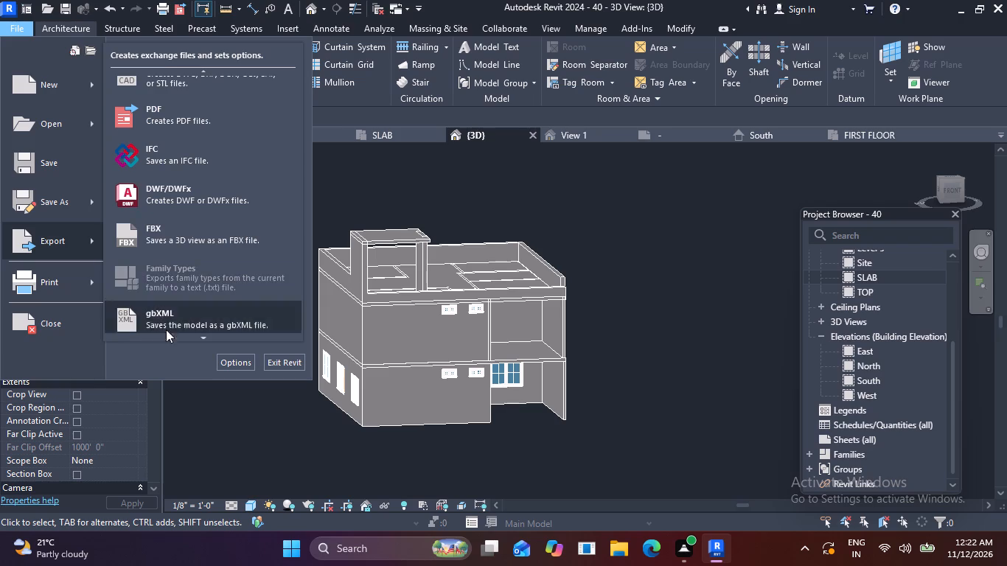
{"action": "scroll", "coordinate": [197, 334], "scroll_direction": "down", "scroll_amount": 9}
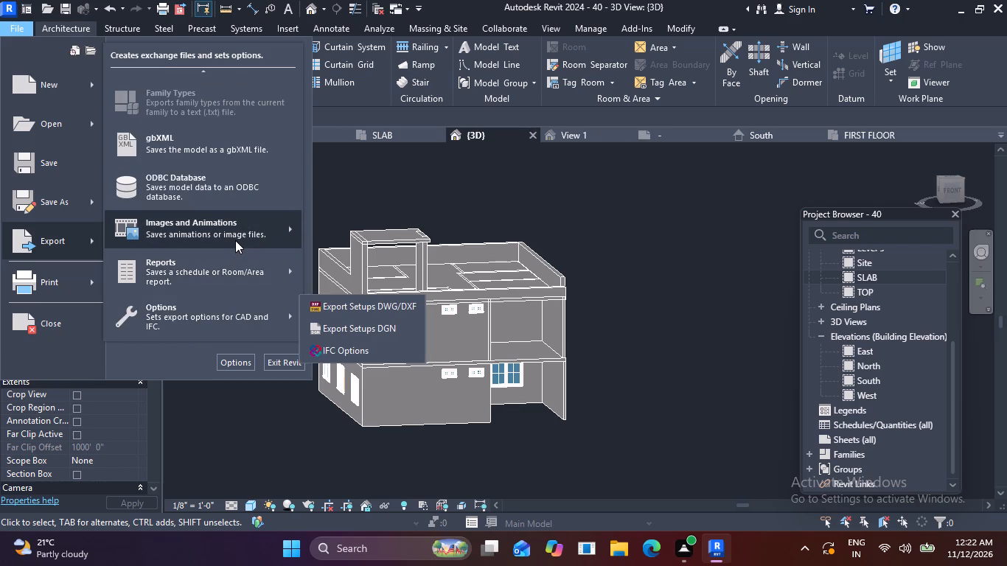
{"action": "left_click", "coordinate": [235, 240]}
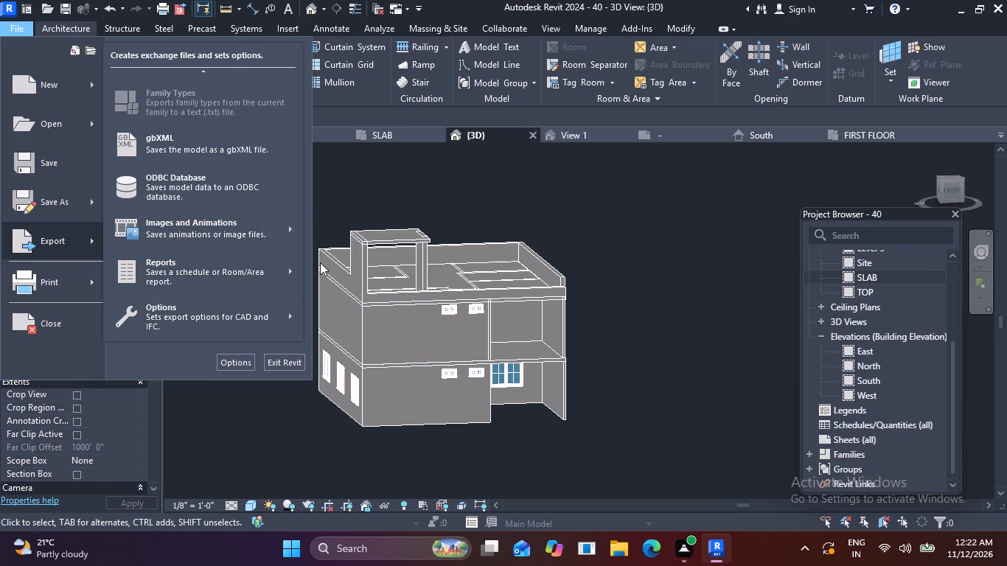
{"action": "left_click", "coordinate": [270, 228]}
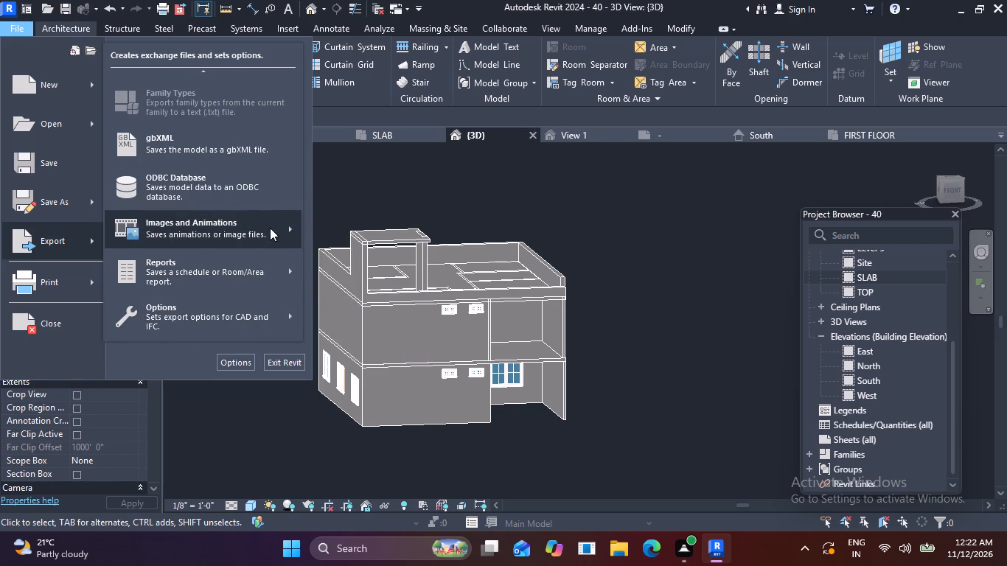
{"action": "left_click", "coordinate": [332, 263]}
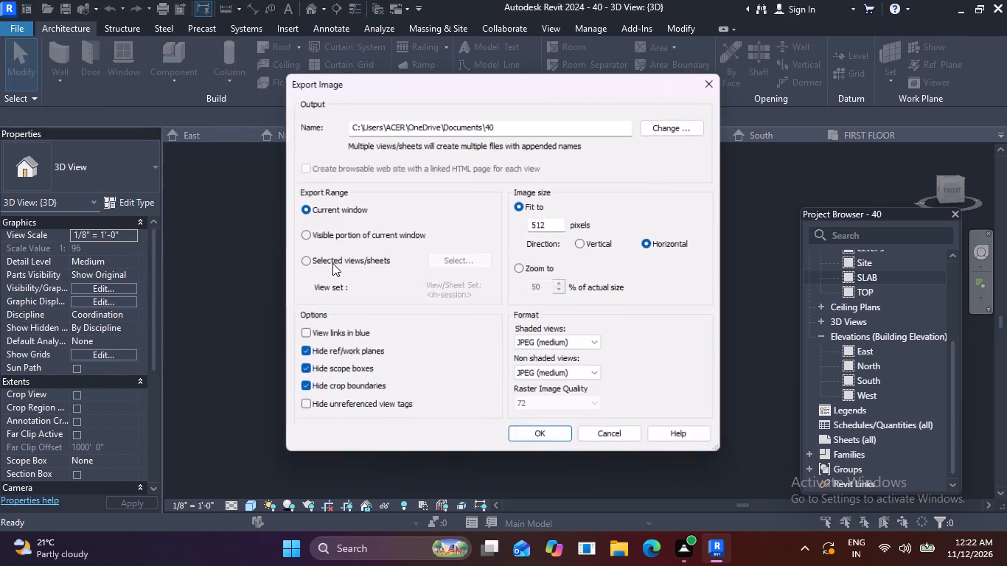
{"action": "left_click", "coordinate": [529, 435]}
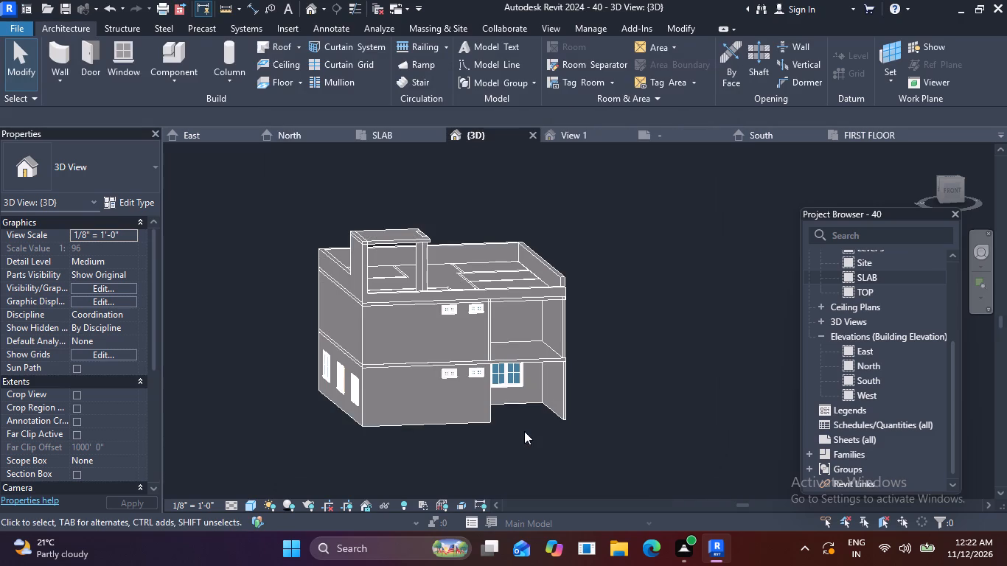